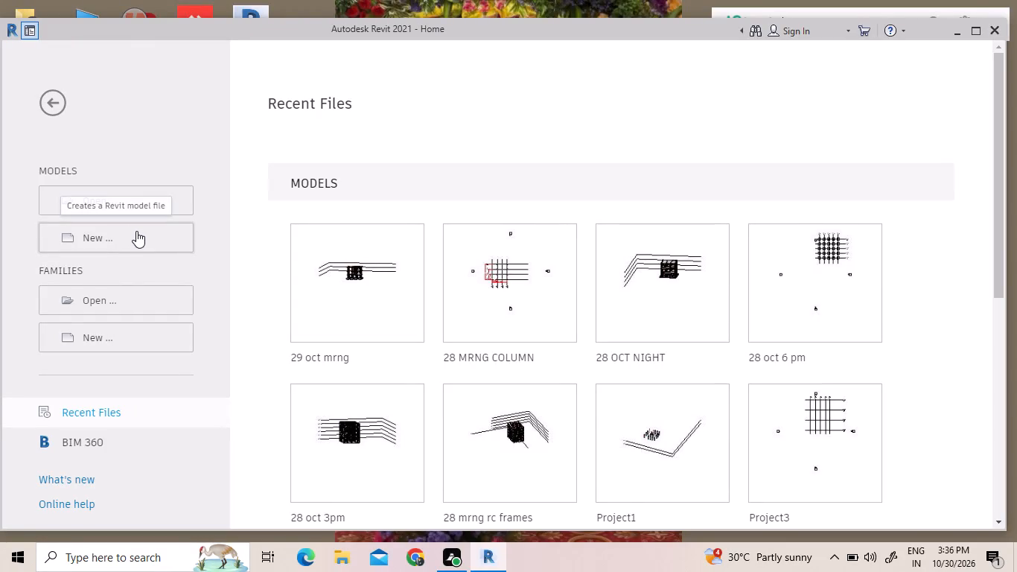
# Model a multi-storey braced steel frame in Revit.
# Create a new project model from the Imperial-Structural Template.
pyautogui.click(101, 234)
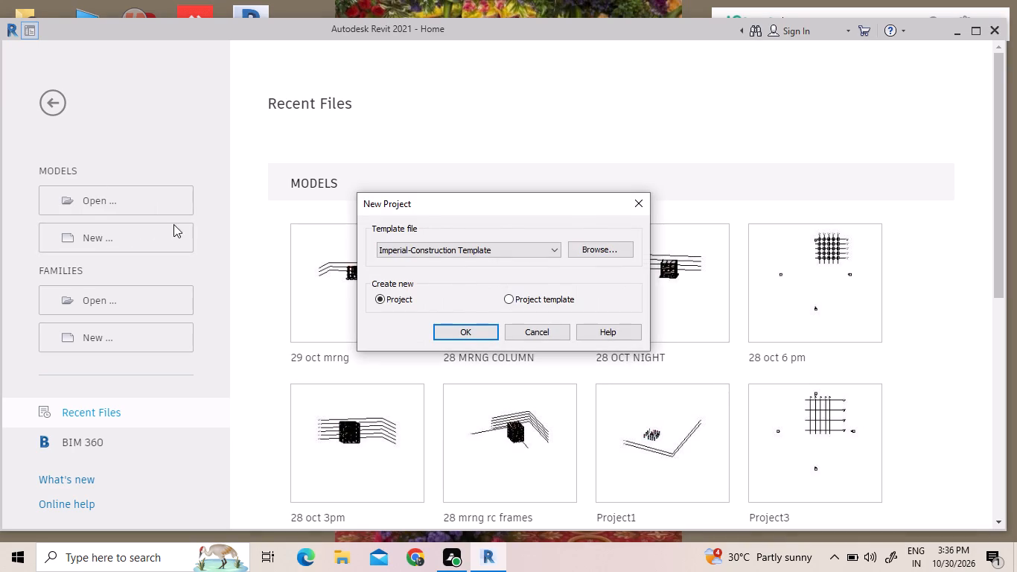
pyautogui.click(409, 249)
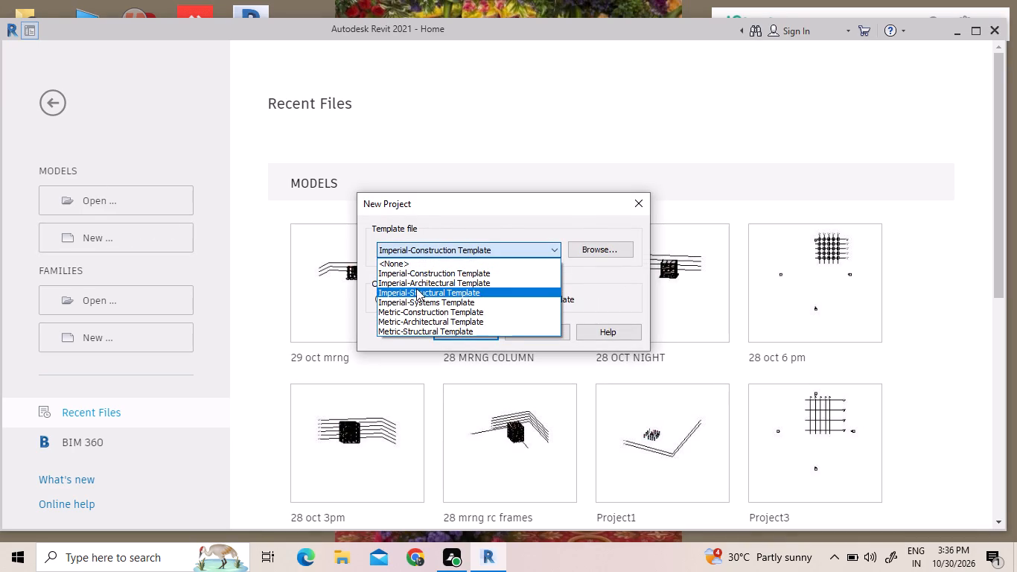
pyautogui.click(416, 290)
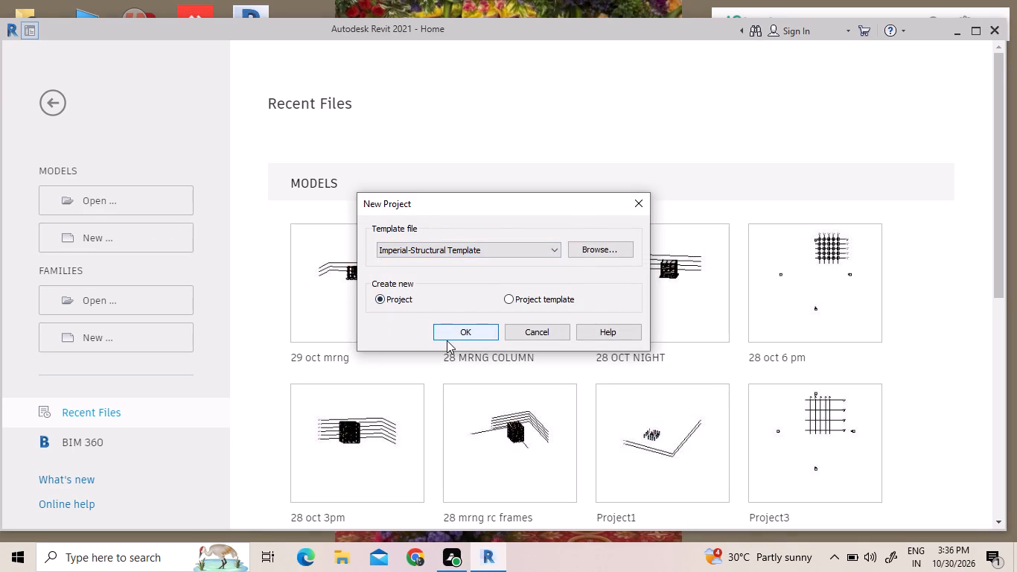
pyautogui.click(447, 334)
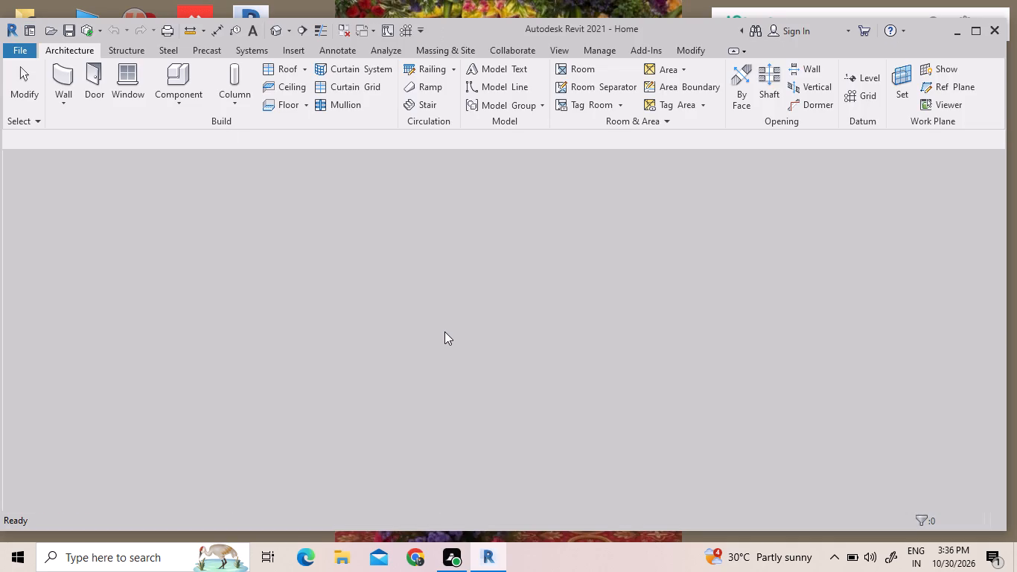
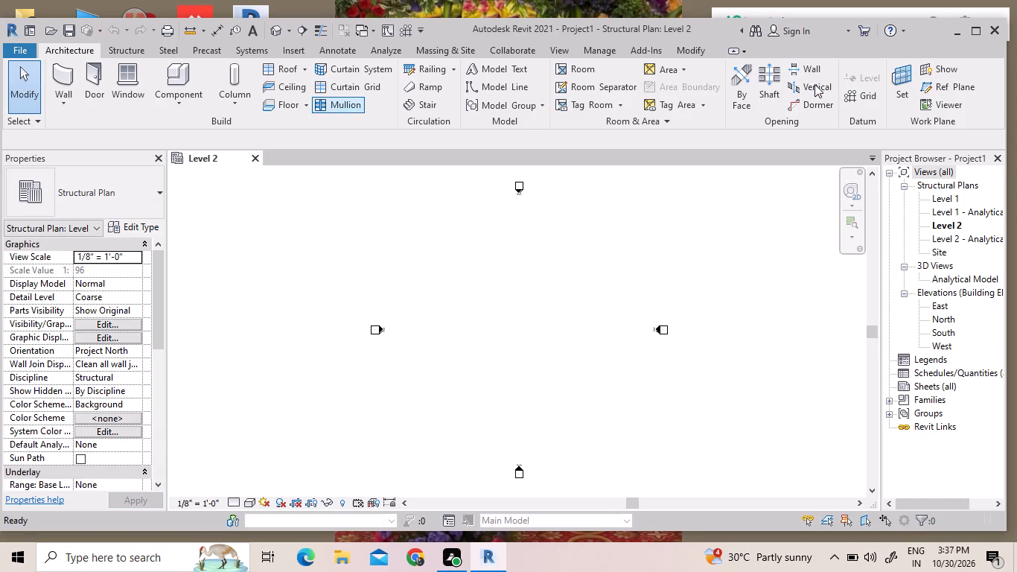
# Create a new project model from the Metric-Structural Template, dismissing the licence notice.
pyautogui.click(19, 50)
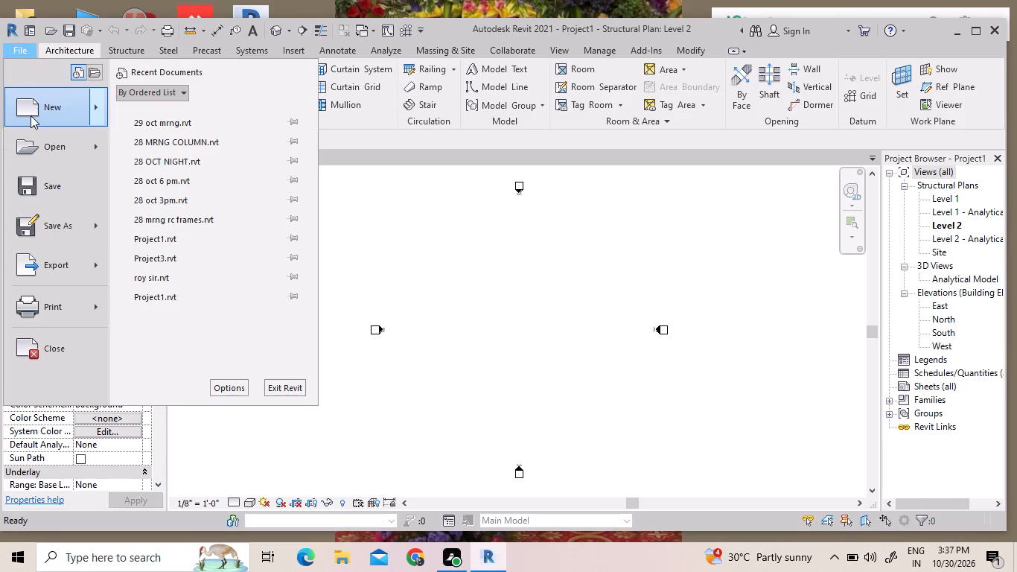
pyautogui.click(31, 115)
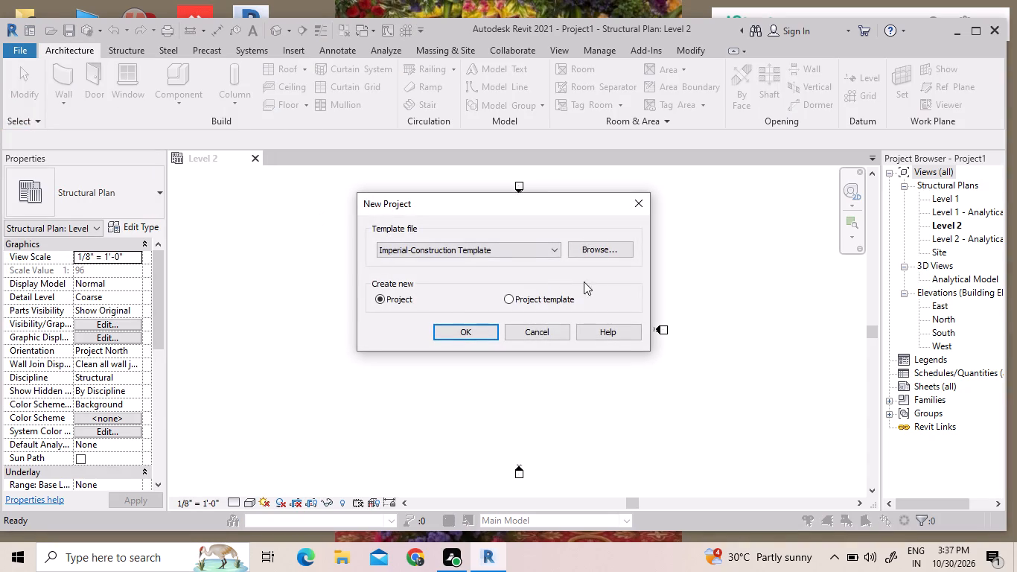
pyautogui.click(529, 247)
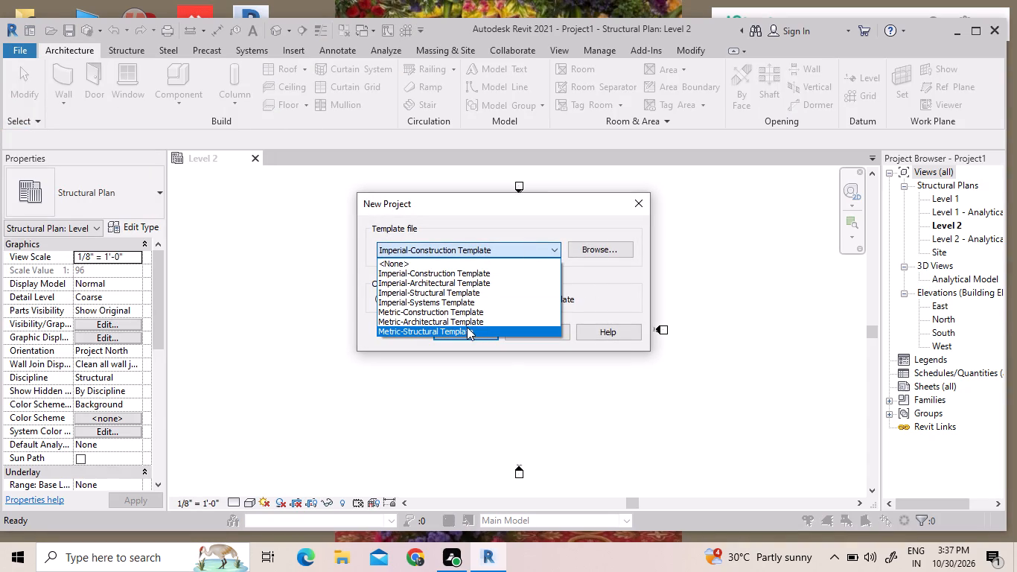
pyautogui.click(467, 327)
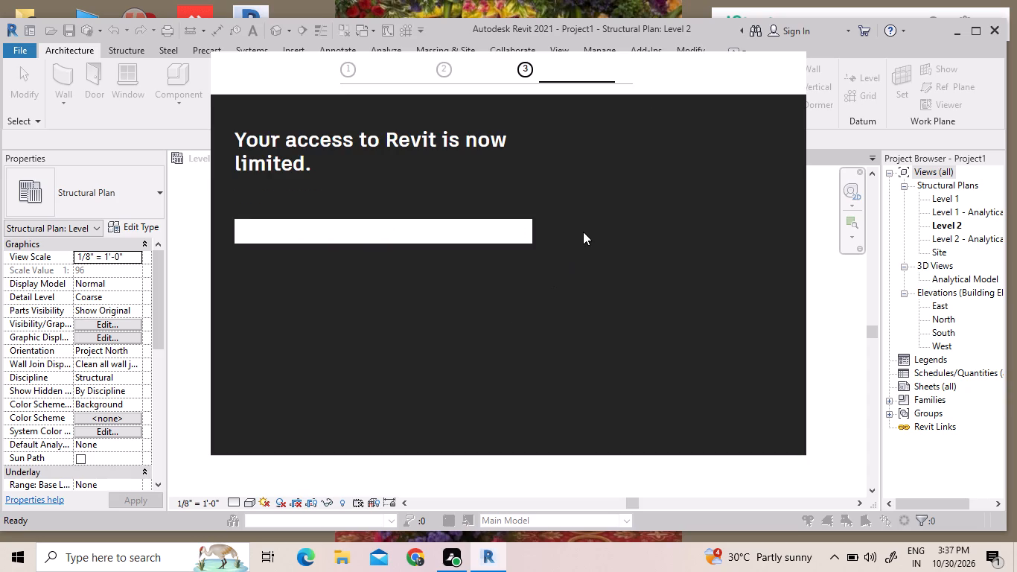
pyautogui.click(773, 73)
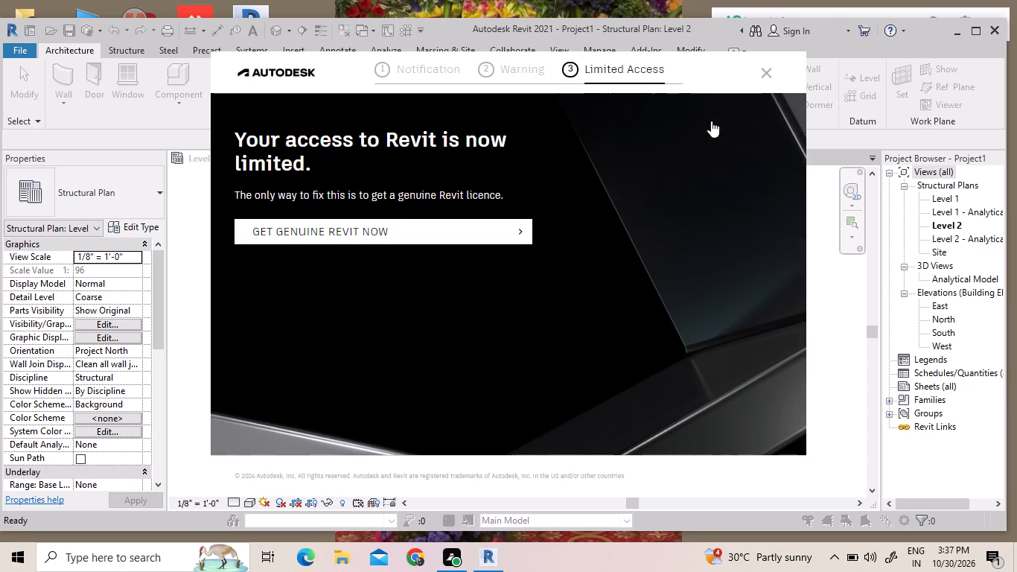
pyautogui.click(462, 328)
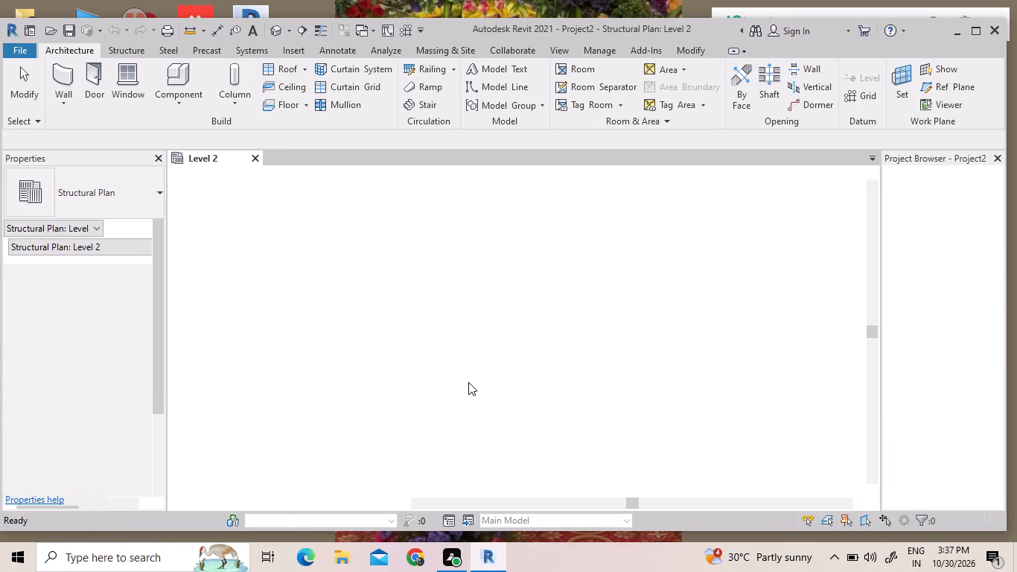
# Close the Level 2 plan view of the earlier imperial project.
pyautogui.click(252, 158)
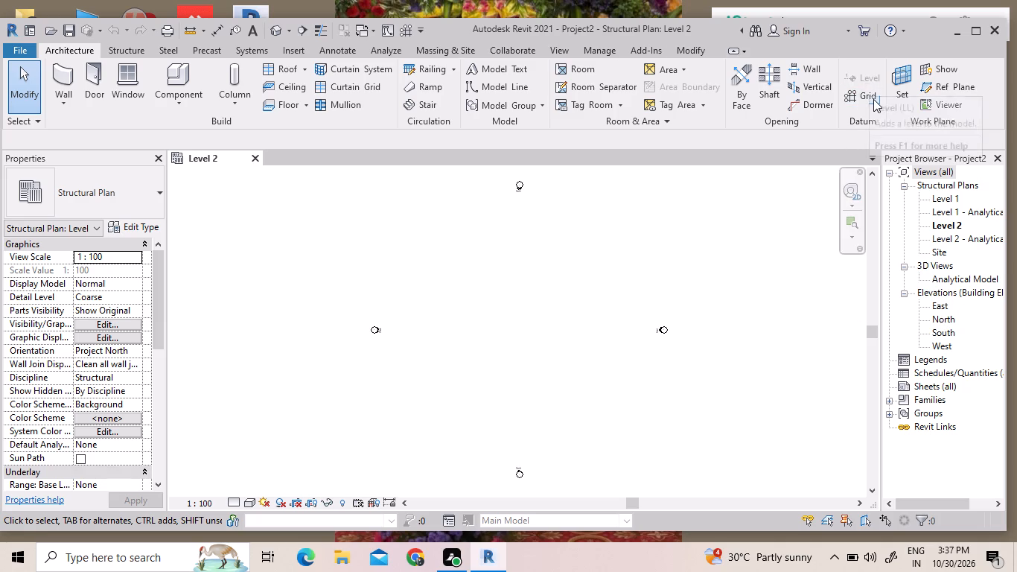
# Open the East building elevation of the new project.
pyautogui.doubleClick(933, 304)
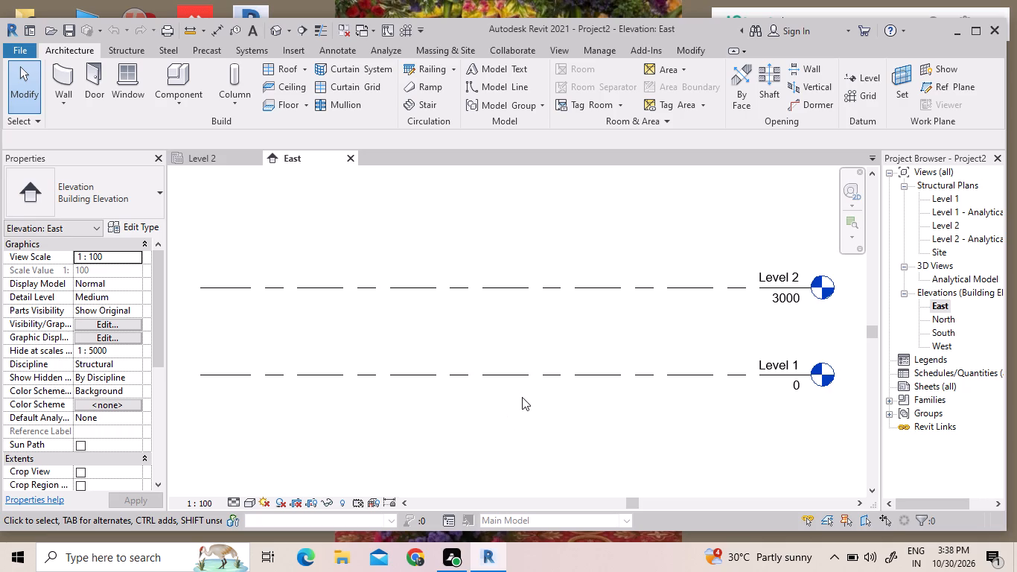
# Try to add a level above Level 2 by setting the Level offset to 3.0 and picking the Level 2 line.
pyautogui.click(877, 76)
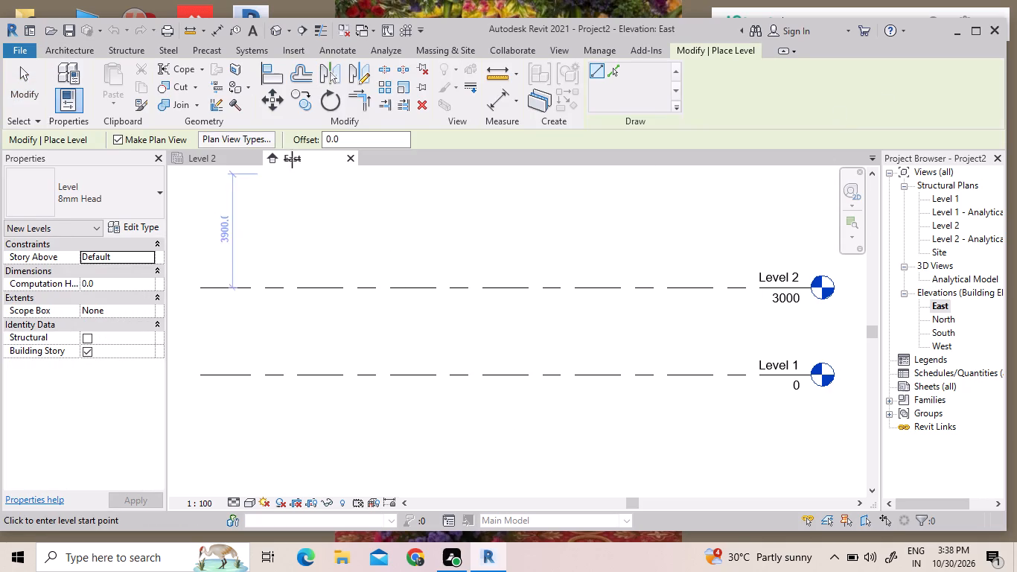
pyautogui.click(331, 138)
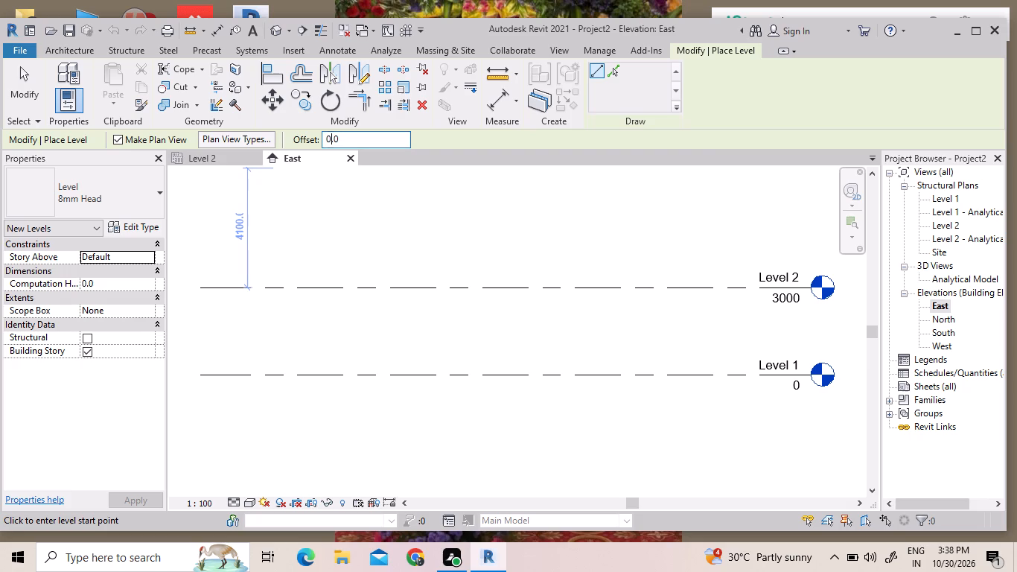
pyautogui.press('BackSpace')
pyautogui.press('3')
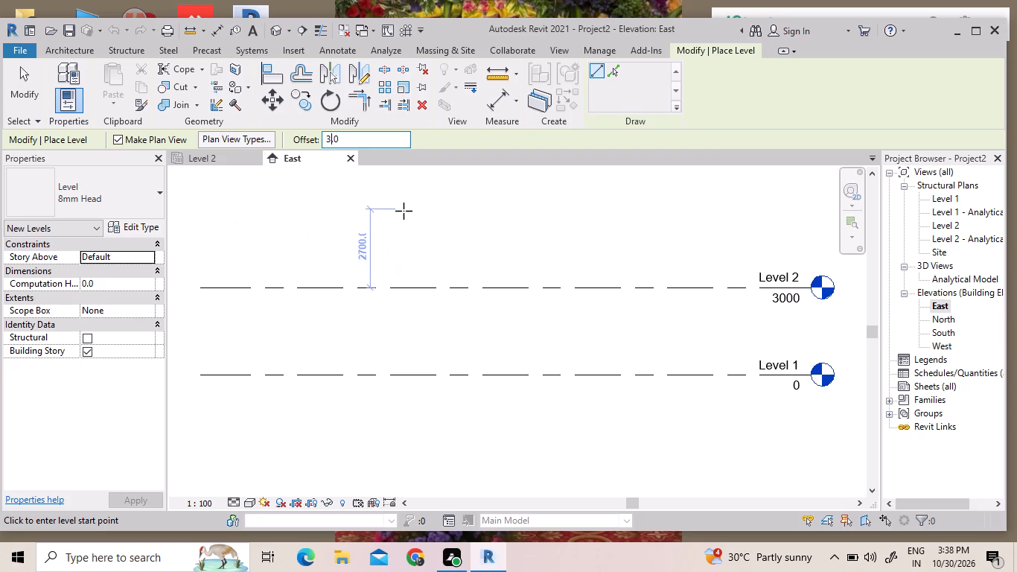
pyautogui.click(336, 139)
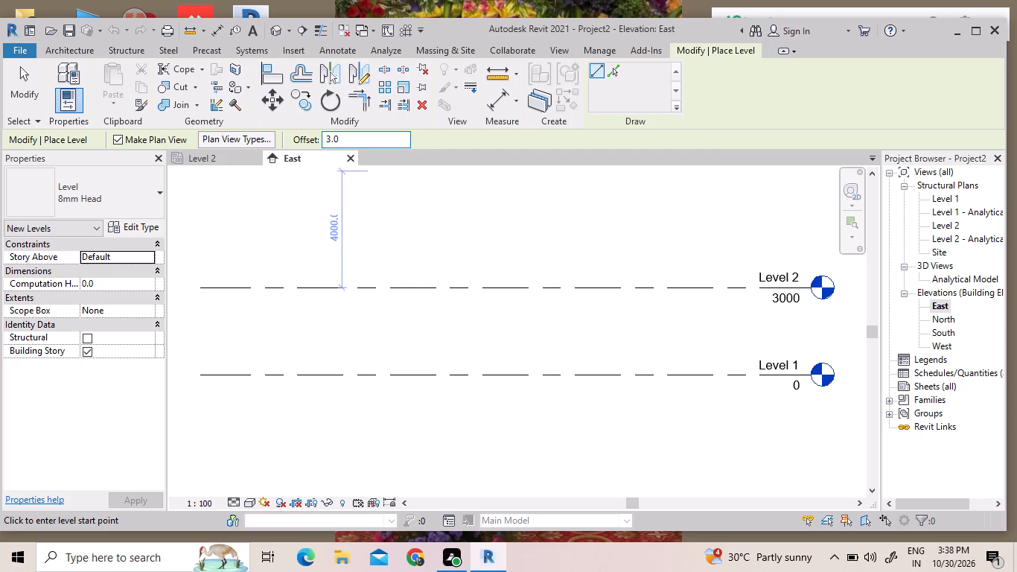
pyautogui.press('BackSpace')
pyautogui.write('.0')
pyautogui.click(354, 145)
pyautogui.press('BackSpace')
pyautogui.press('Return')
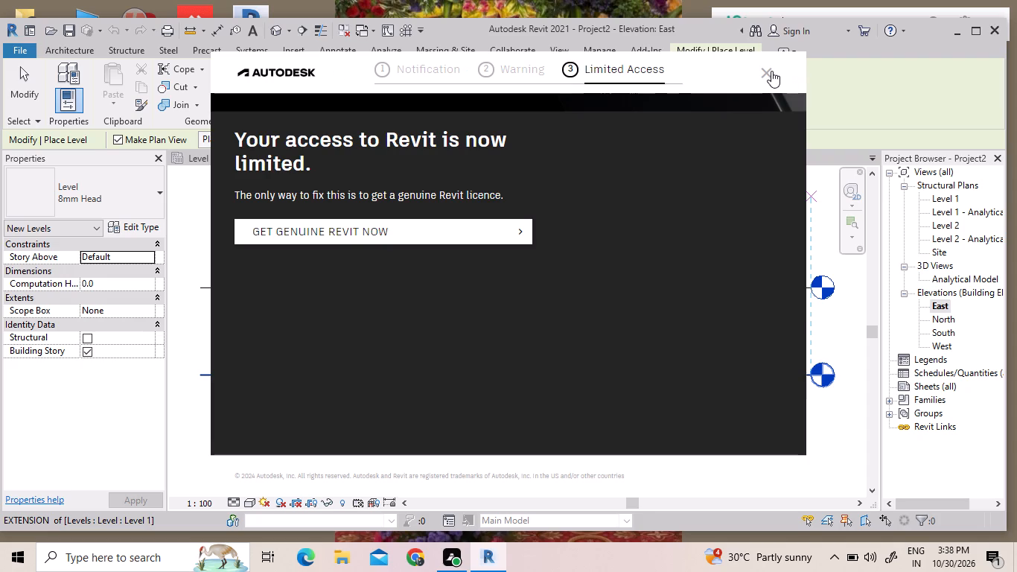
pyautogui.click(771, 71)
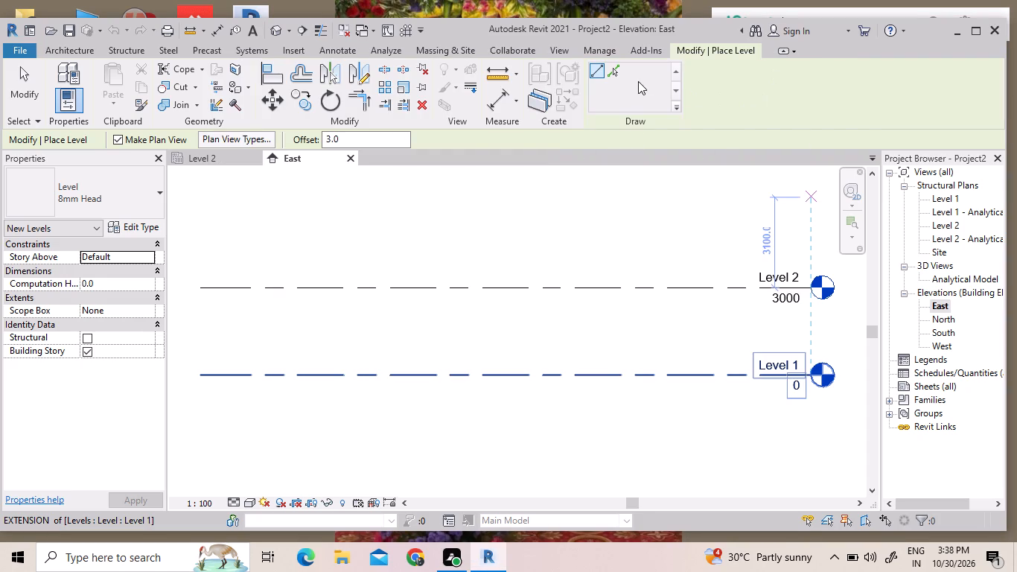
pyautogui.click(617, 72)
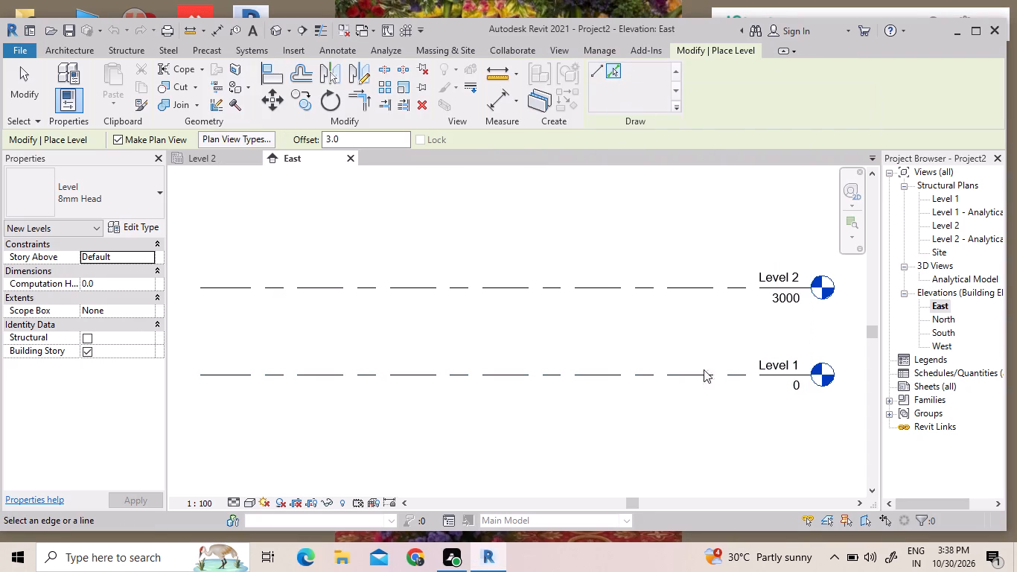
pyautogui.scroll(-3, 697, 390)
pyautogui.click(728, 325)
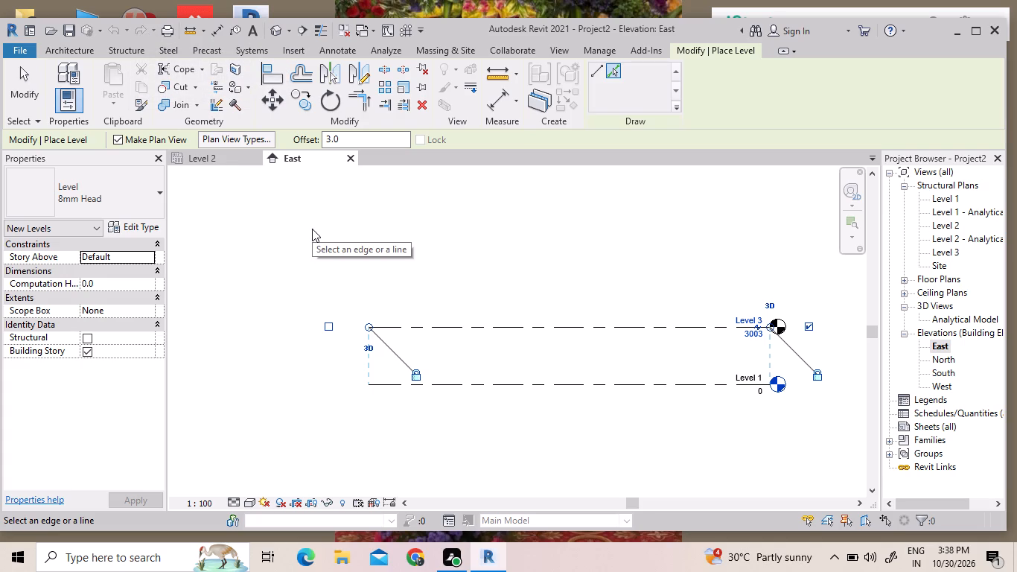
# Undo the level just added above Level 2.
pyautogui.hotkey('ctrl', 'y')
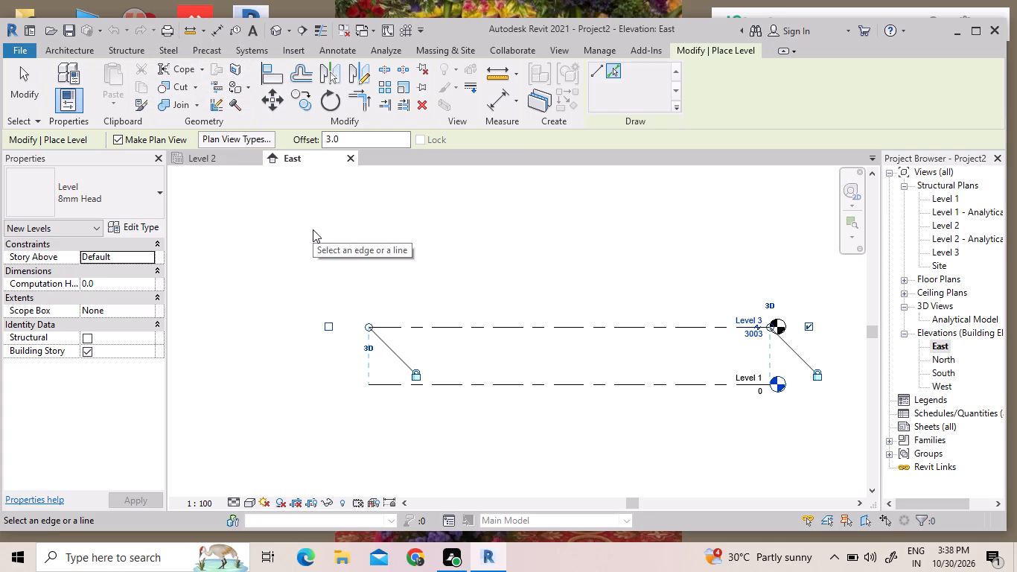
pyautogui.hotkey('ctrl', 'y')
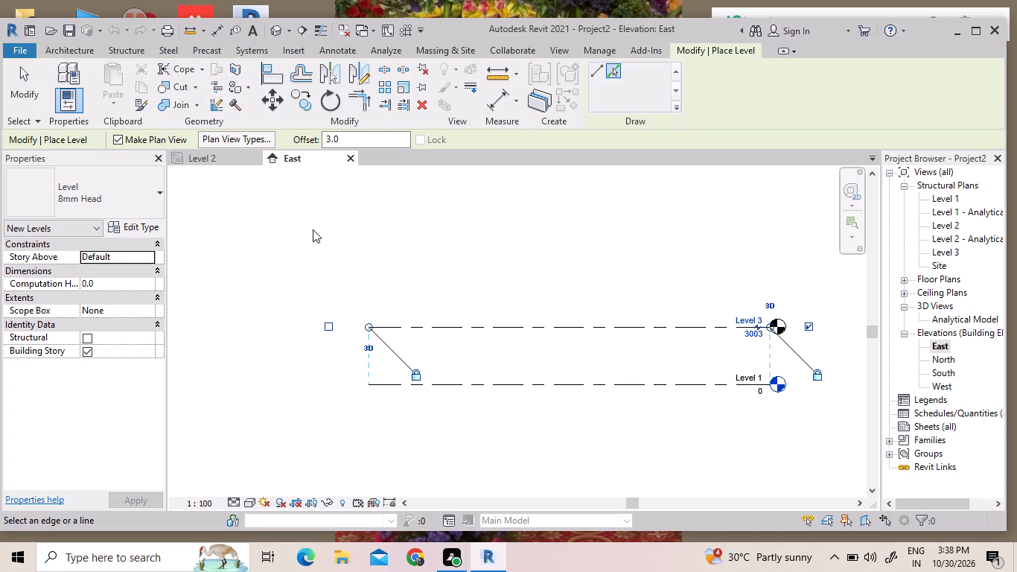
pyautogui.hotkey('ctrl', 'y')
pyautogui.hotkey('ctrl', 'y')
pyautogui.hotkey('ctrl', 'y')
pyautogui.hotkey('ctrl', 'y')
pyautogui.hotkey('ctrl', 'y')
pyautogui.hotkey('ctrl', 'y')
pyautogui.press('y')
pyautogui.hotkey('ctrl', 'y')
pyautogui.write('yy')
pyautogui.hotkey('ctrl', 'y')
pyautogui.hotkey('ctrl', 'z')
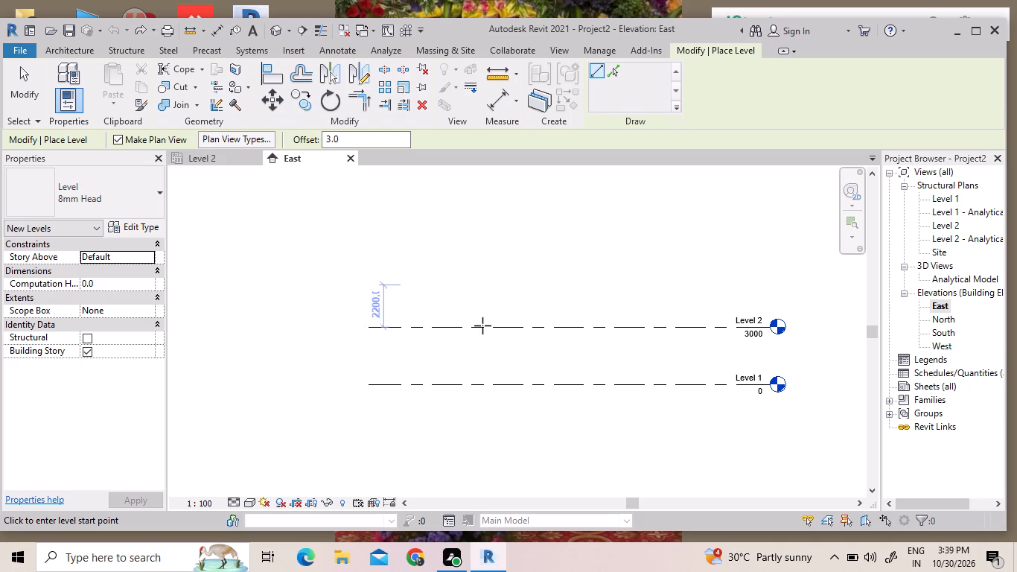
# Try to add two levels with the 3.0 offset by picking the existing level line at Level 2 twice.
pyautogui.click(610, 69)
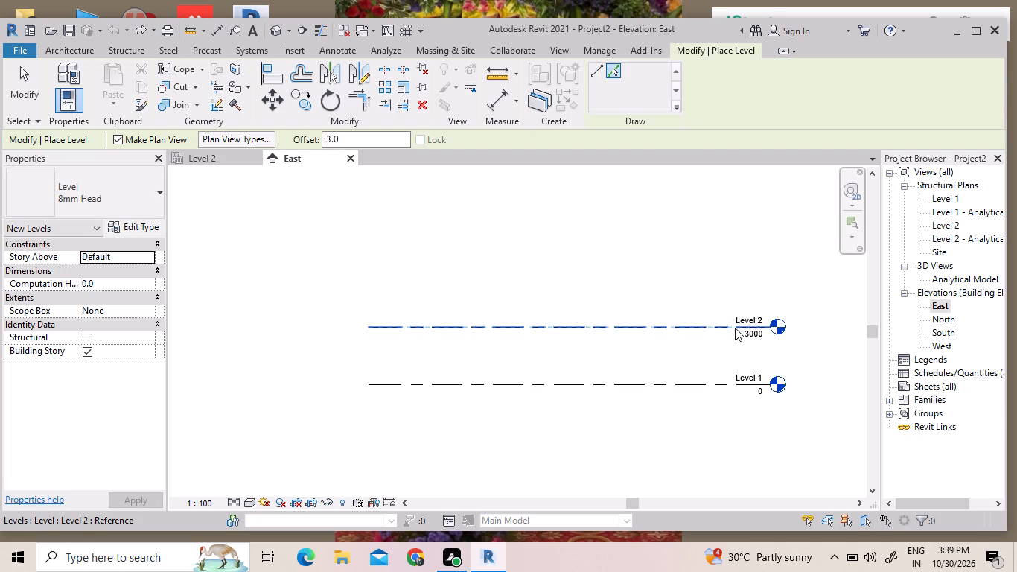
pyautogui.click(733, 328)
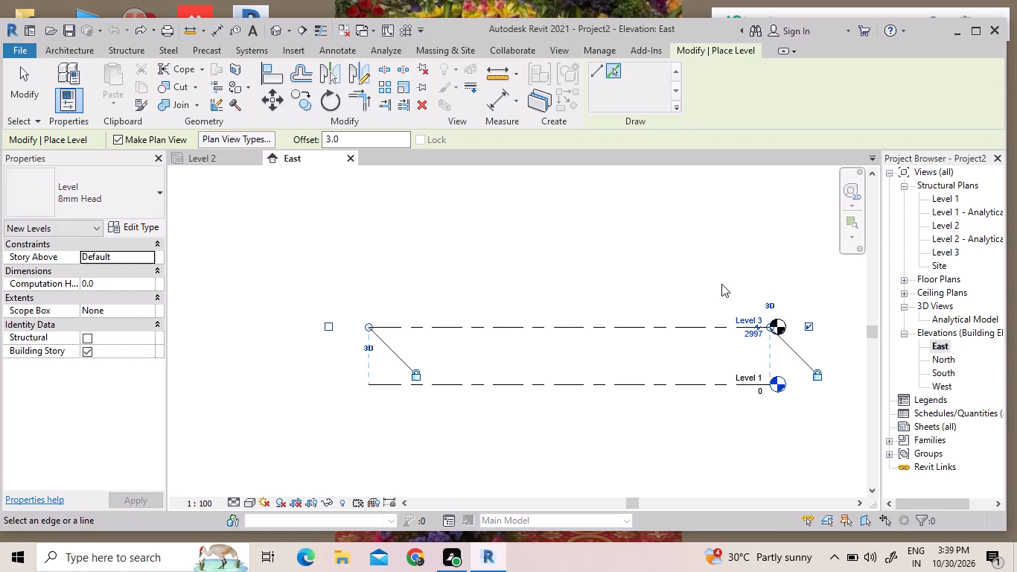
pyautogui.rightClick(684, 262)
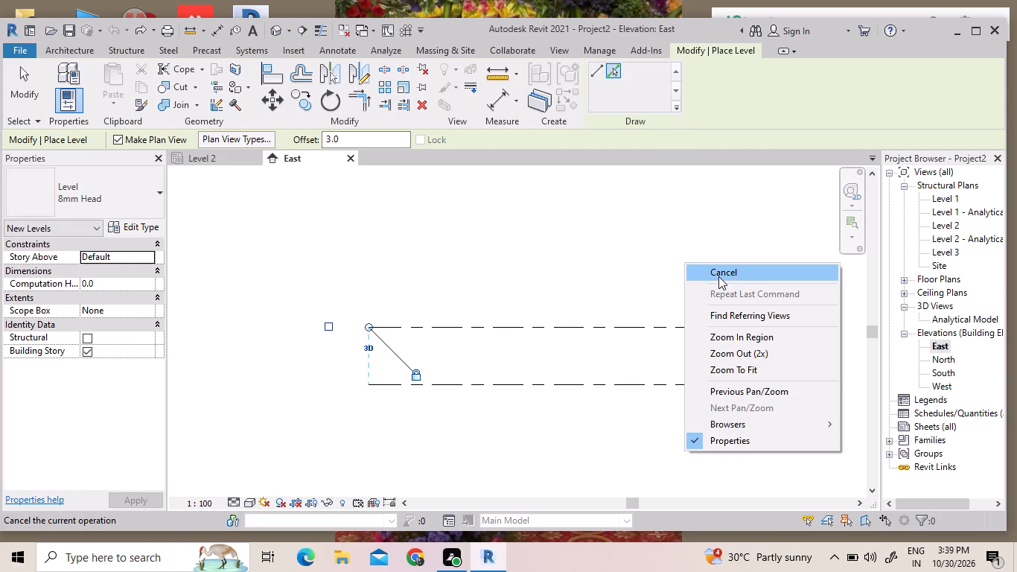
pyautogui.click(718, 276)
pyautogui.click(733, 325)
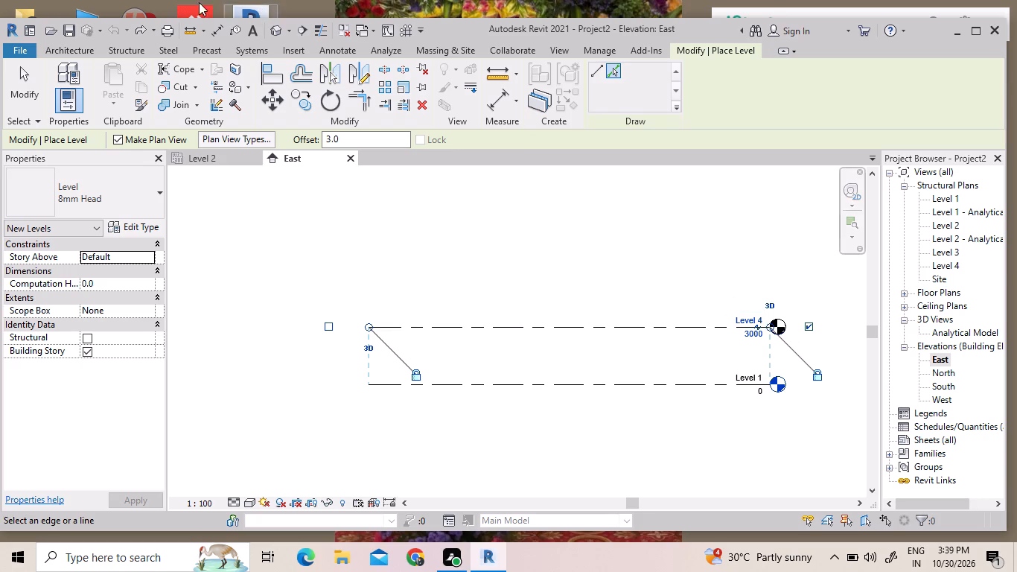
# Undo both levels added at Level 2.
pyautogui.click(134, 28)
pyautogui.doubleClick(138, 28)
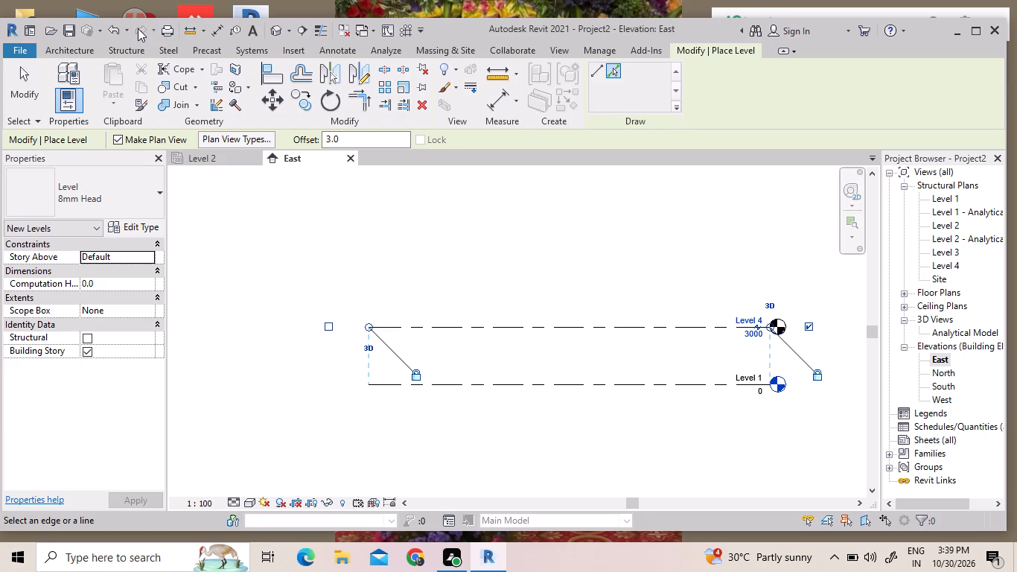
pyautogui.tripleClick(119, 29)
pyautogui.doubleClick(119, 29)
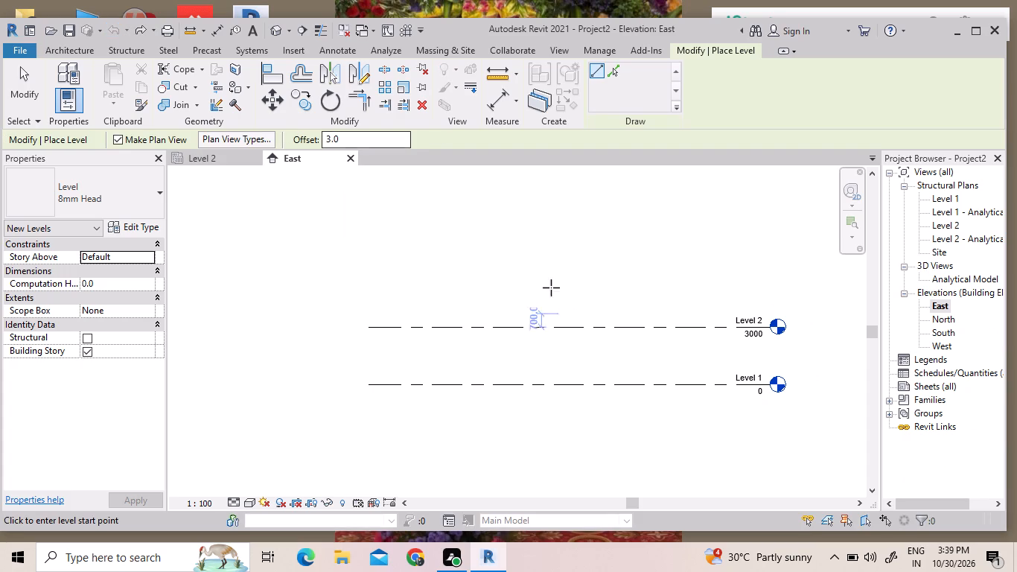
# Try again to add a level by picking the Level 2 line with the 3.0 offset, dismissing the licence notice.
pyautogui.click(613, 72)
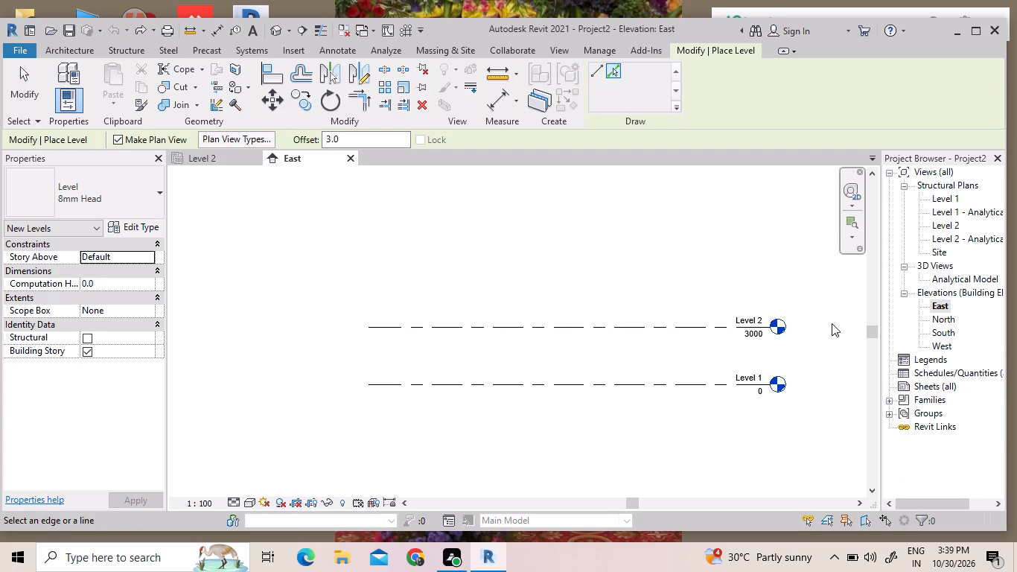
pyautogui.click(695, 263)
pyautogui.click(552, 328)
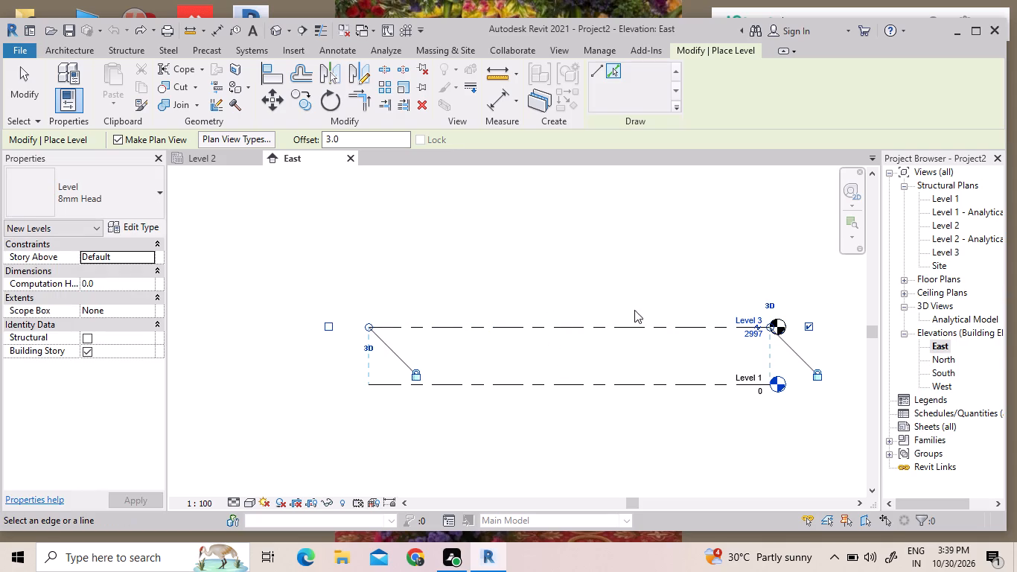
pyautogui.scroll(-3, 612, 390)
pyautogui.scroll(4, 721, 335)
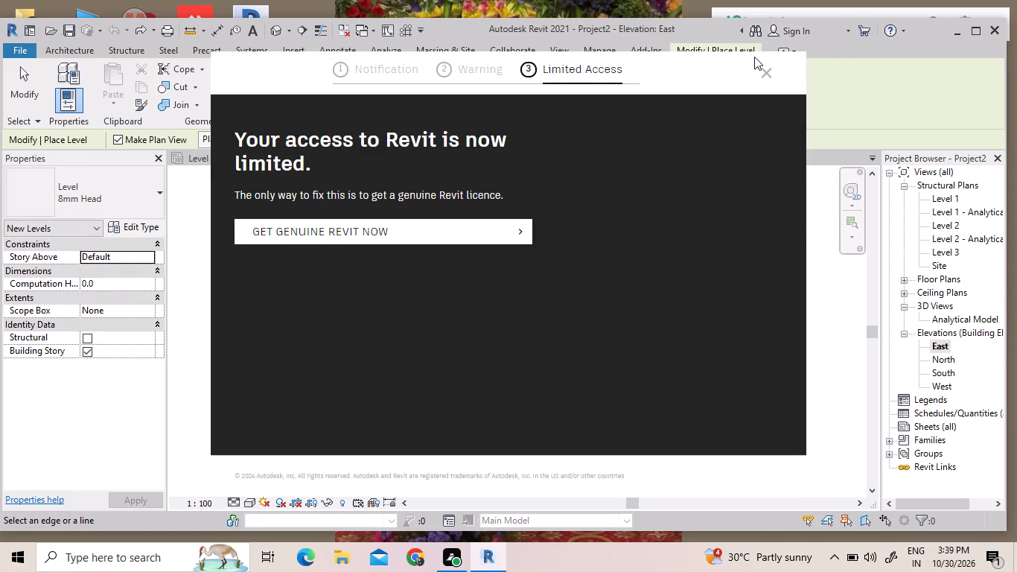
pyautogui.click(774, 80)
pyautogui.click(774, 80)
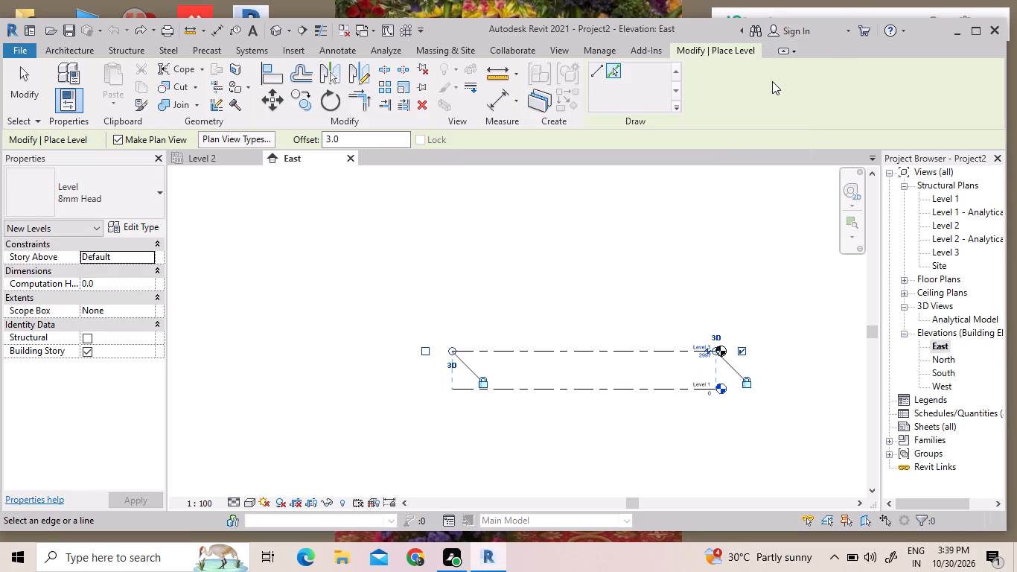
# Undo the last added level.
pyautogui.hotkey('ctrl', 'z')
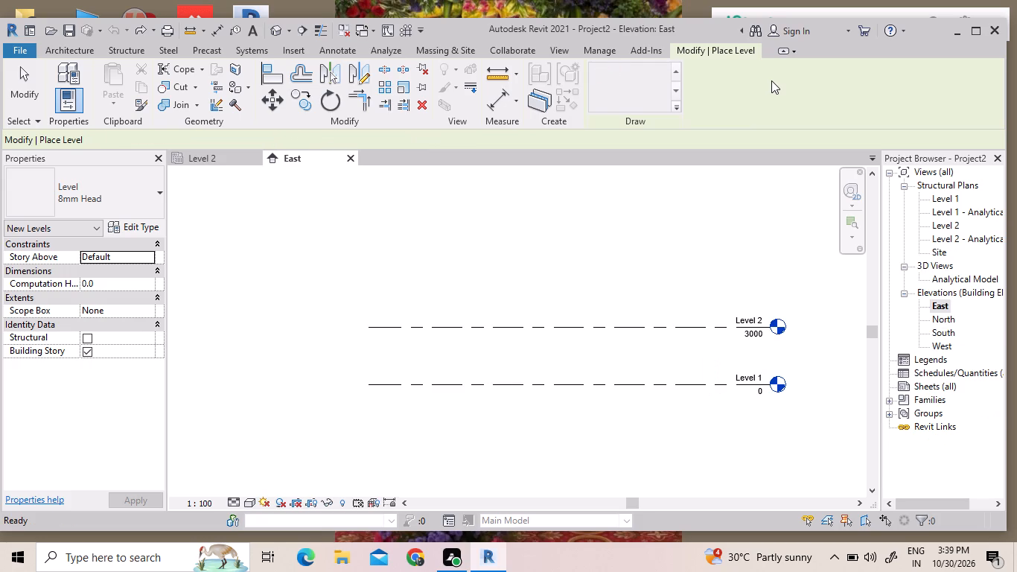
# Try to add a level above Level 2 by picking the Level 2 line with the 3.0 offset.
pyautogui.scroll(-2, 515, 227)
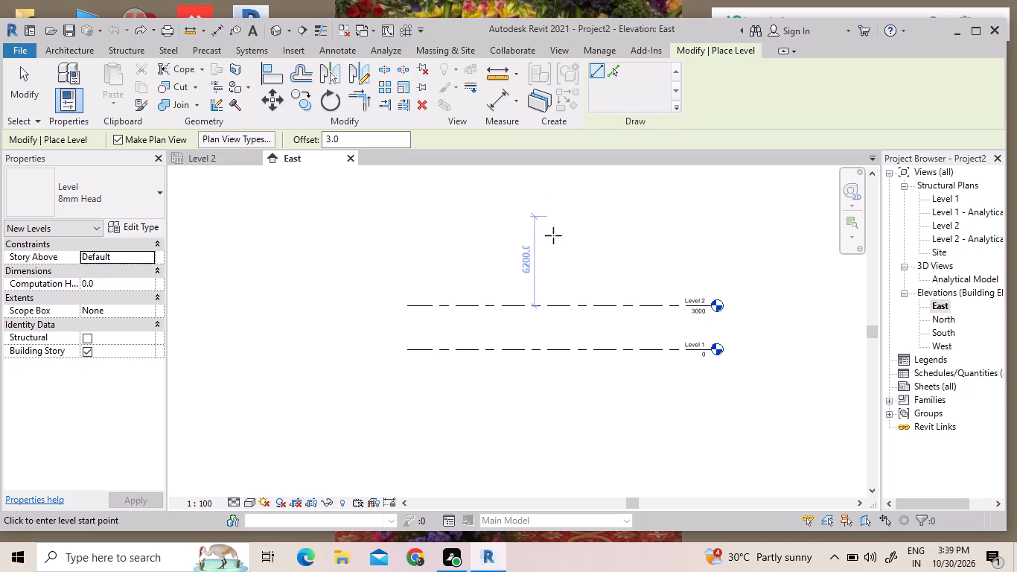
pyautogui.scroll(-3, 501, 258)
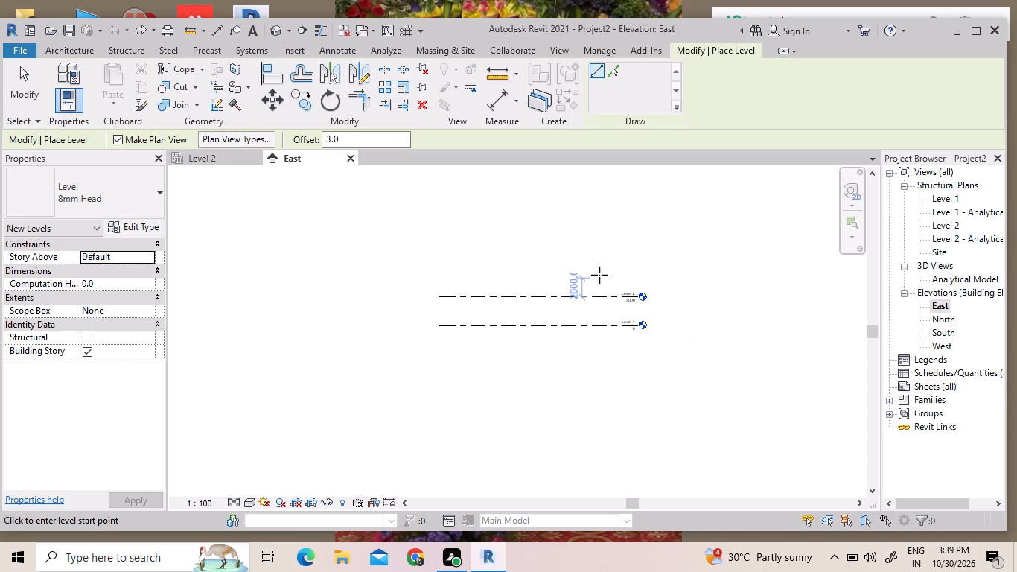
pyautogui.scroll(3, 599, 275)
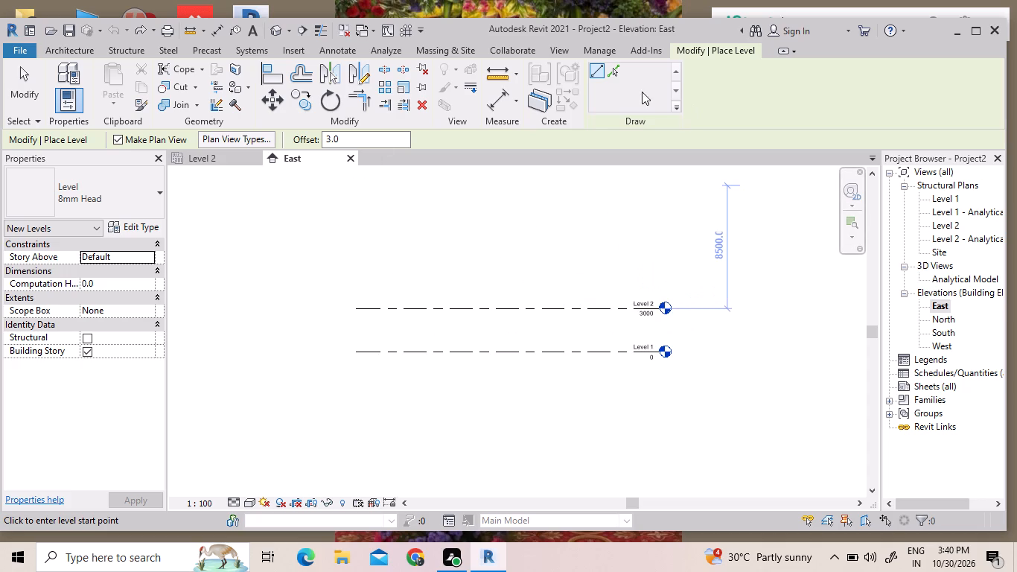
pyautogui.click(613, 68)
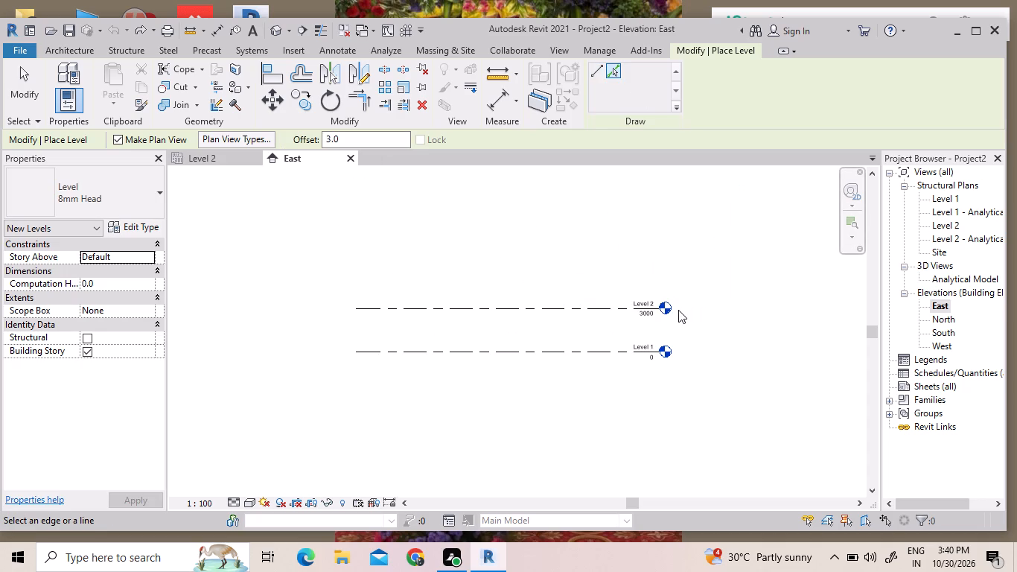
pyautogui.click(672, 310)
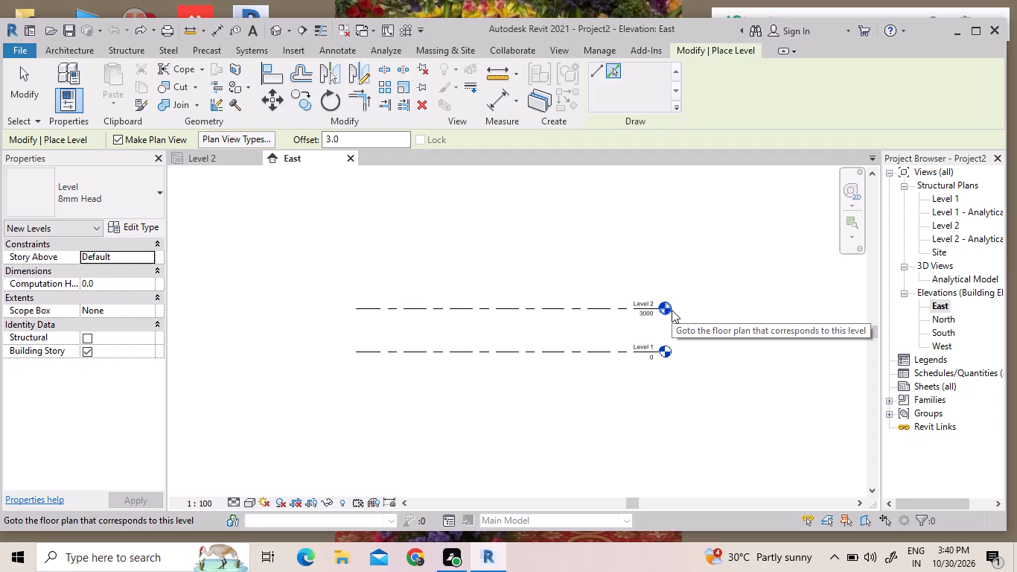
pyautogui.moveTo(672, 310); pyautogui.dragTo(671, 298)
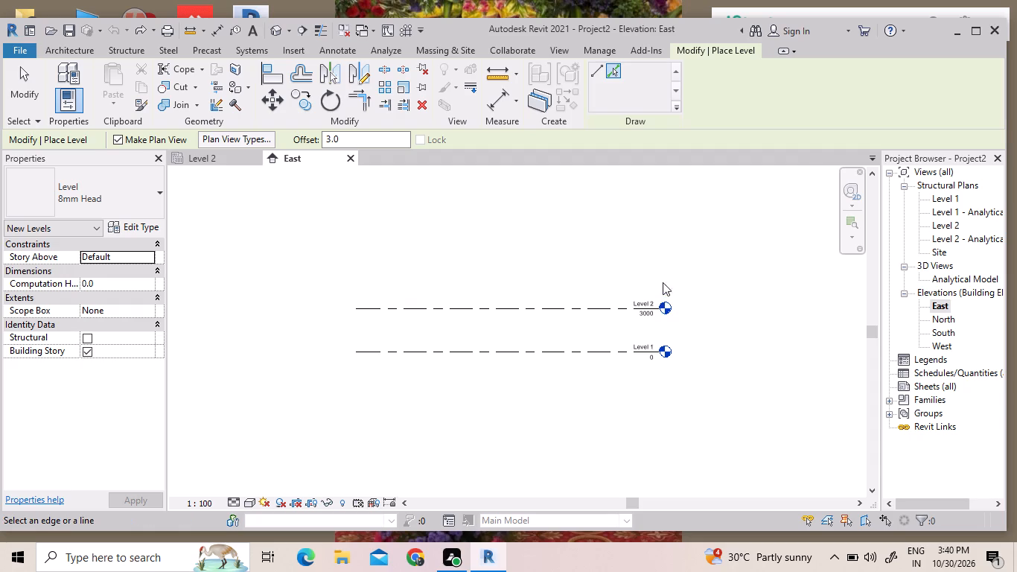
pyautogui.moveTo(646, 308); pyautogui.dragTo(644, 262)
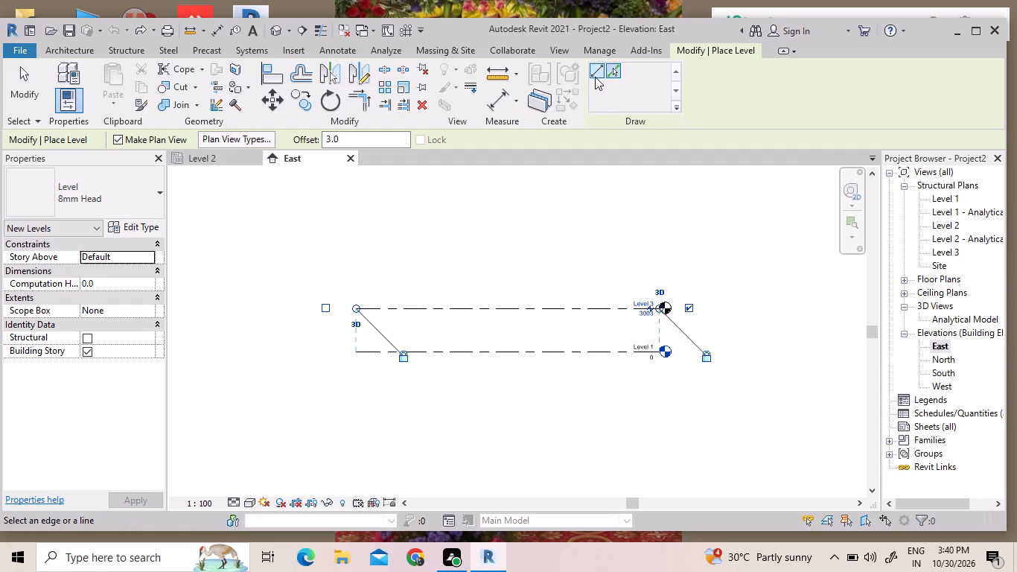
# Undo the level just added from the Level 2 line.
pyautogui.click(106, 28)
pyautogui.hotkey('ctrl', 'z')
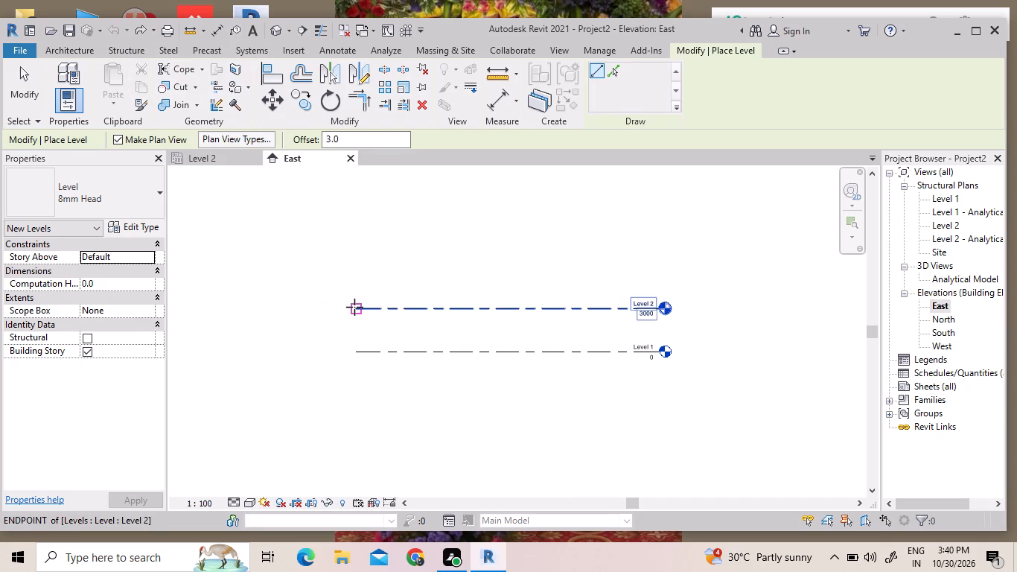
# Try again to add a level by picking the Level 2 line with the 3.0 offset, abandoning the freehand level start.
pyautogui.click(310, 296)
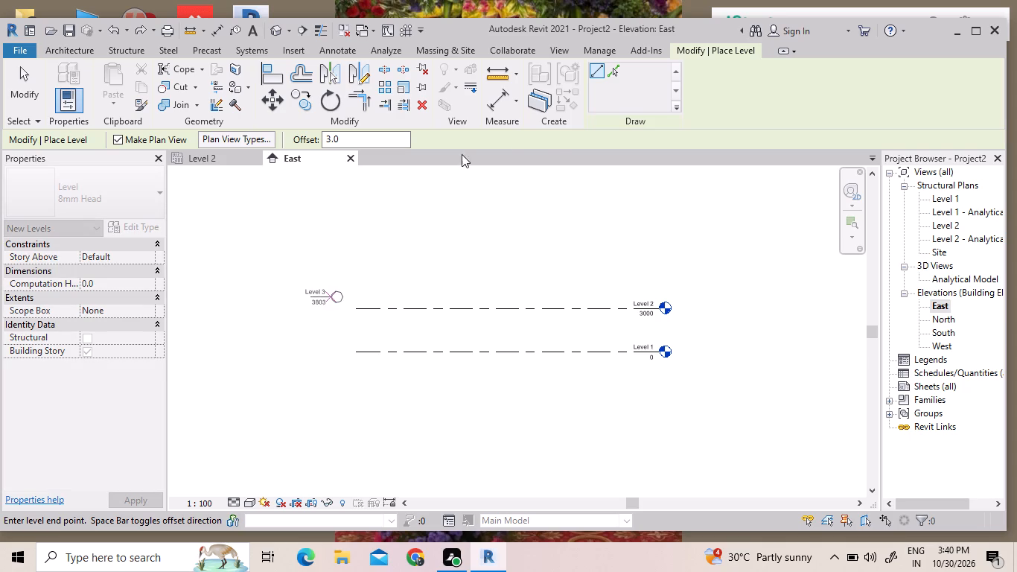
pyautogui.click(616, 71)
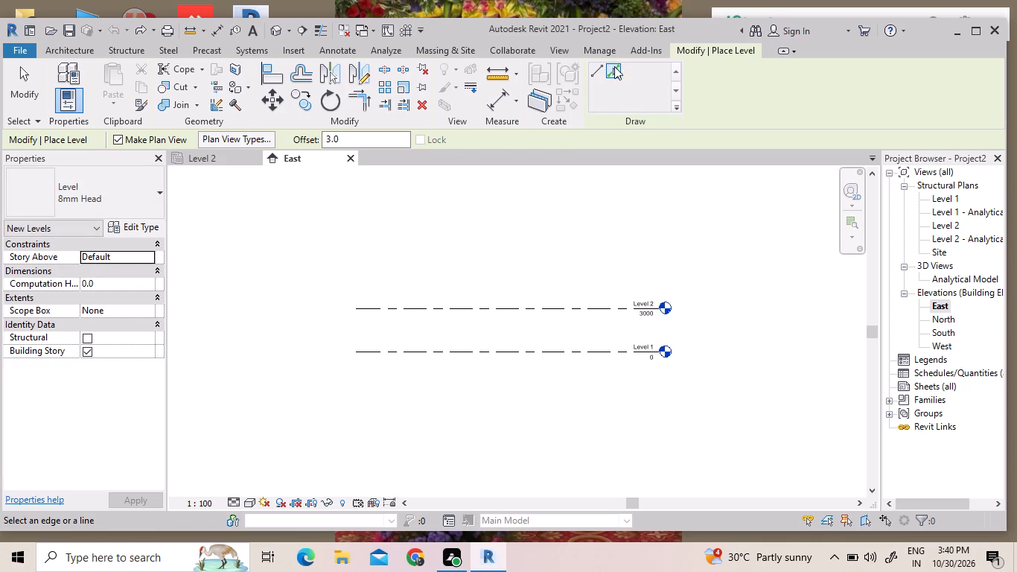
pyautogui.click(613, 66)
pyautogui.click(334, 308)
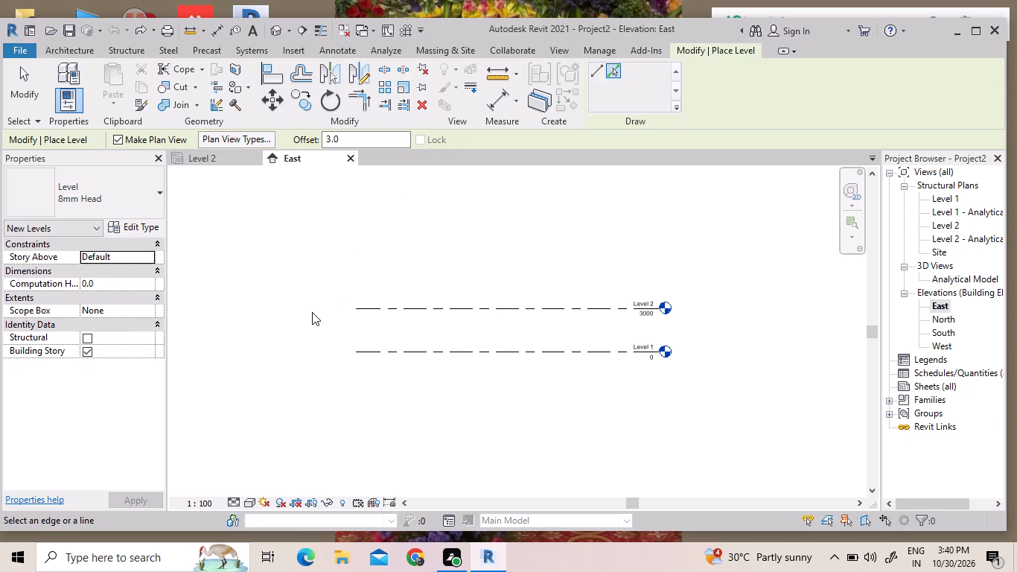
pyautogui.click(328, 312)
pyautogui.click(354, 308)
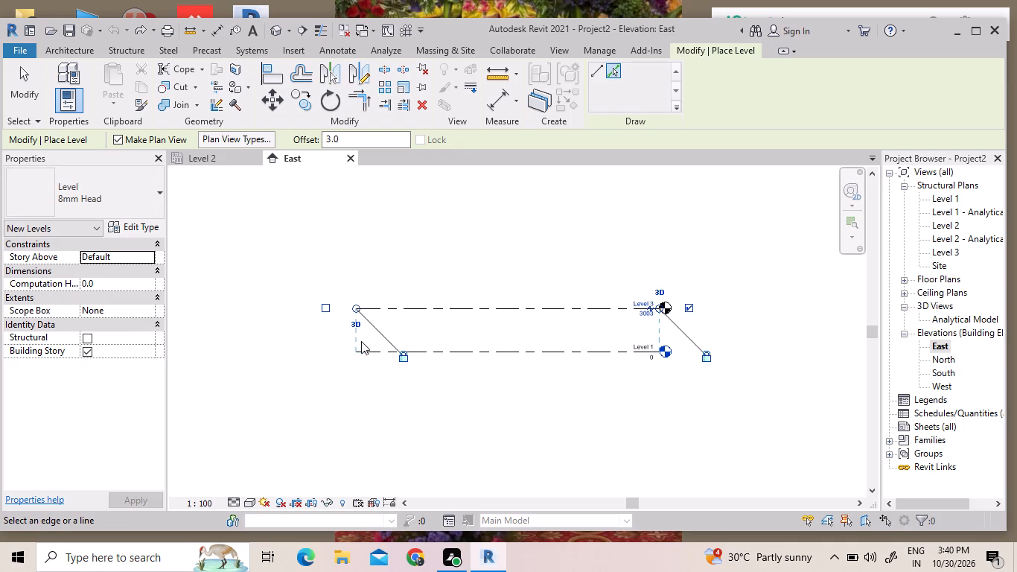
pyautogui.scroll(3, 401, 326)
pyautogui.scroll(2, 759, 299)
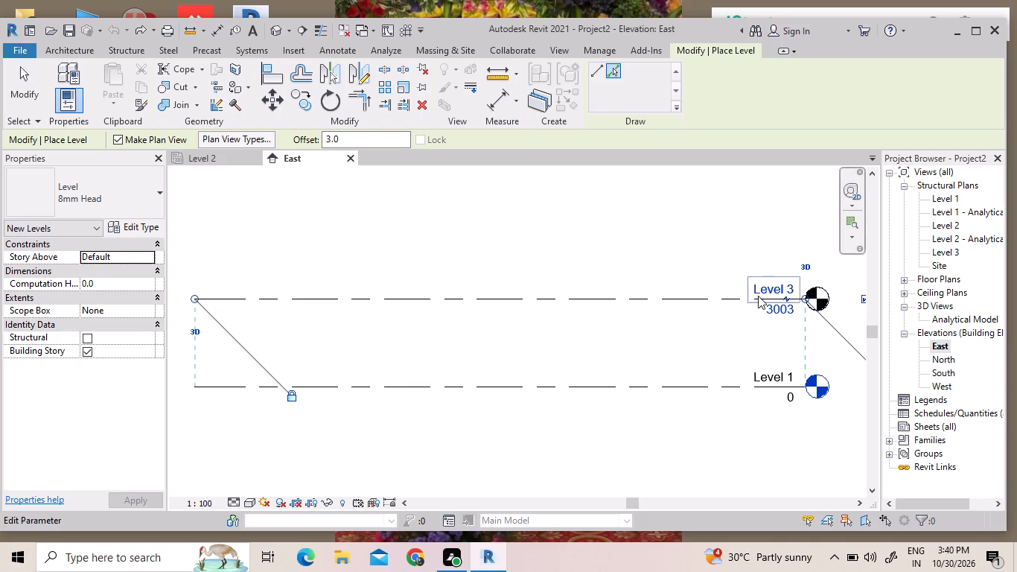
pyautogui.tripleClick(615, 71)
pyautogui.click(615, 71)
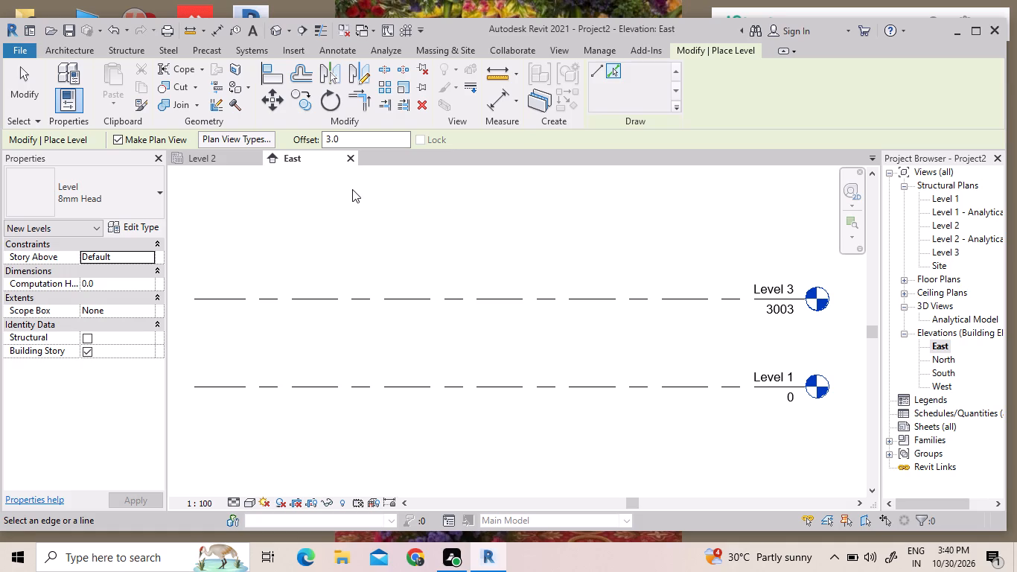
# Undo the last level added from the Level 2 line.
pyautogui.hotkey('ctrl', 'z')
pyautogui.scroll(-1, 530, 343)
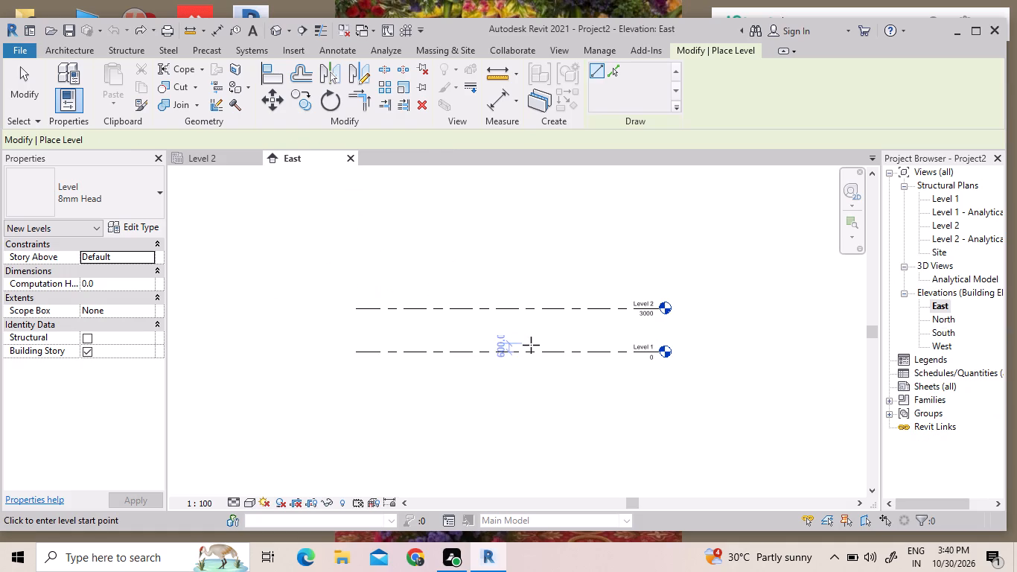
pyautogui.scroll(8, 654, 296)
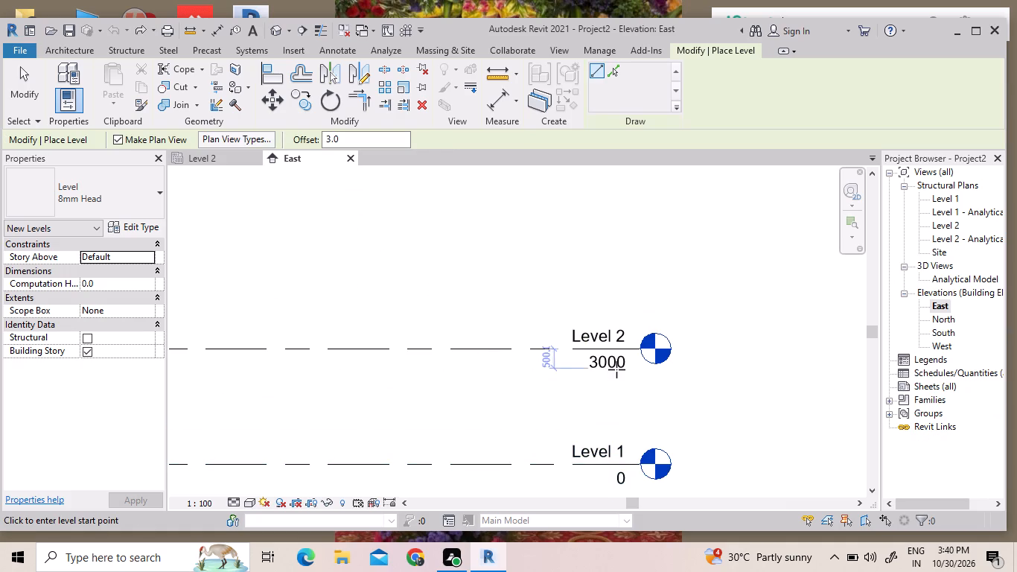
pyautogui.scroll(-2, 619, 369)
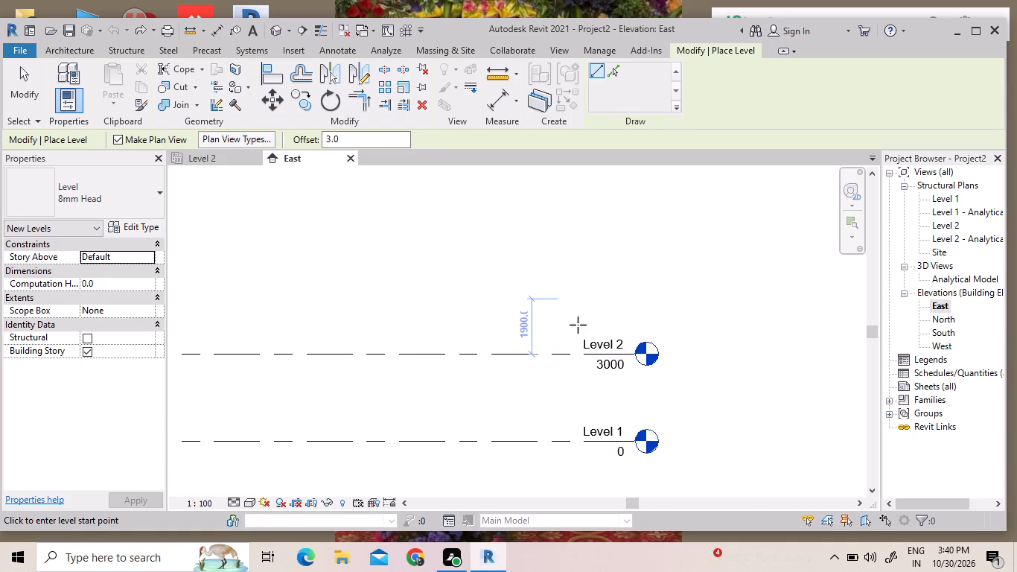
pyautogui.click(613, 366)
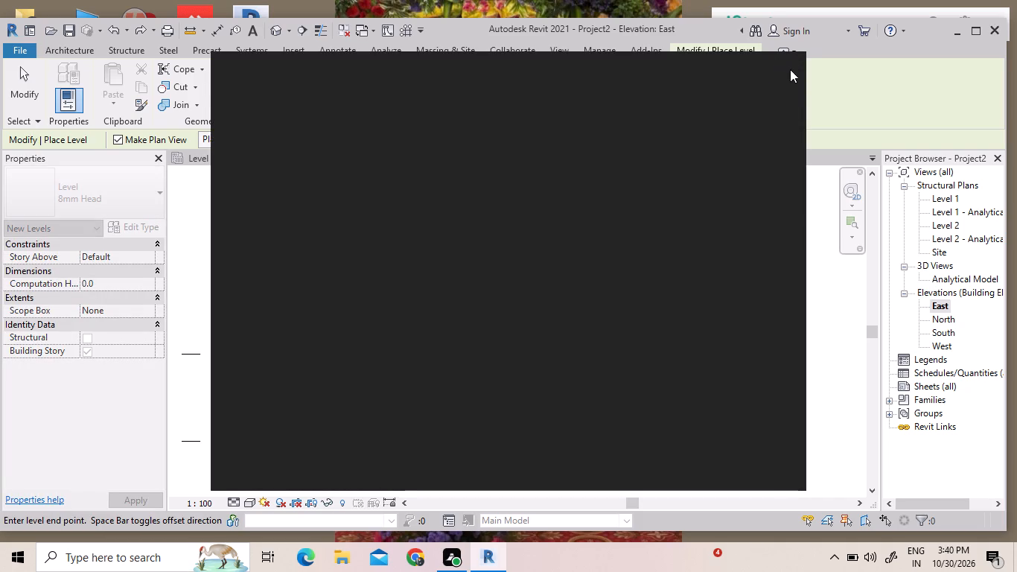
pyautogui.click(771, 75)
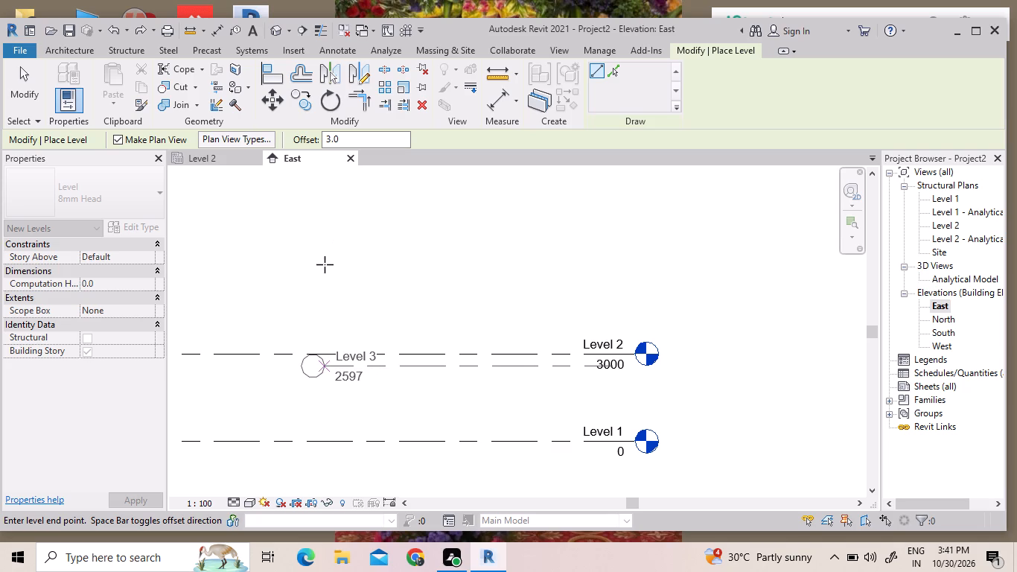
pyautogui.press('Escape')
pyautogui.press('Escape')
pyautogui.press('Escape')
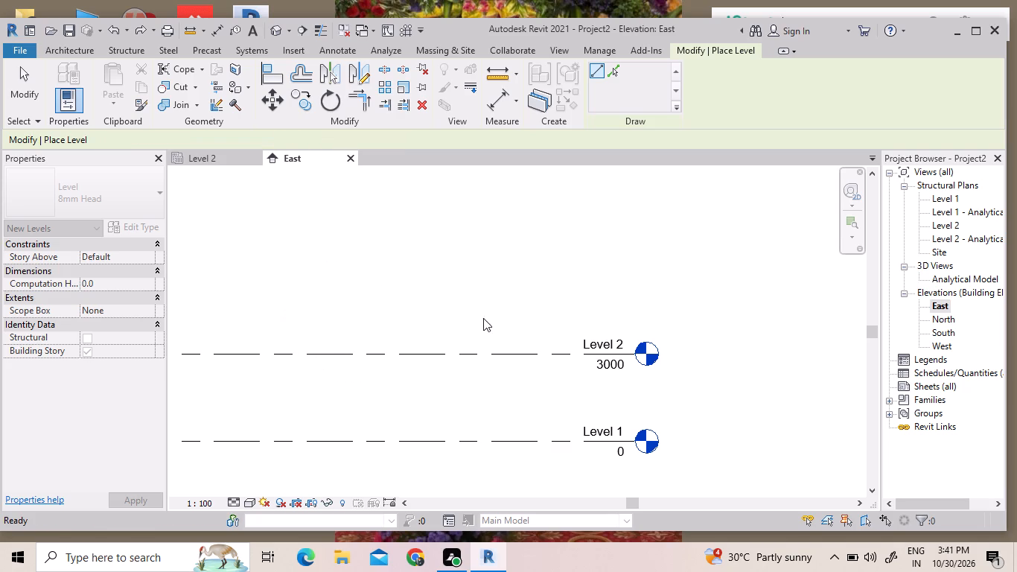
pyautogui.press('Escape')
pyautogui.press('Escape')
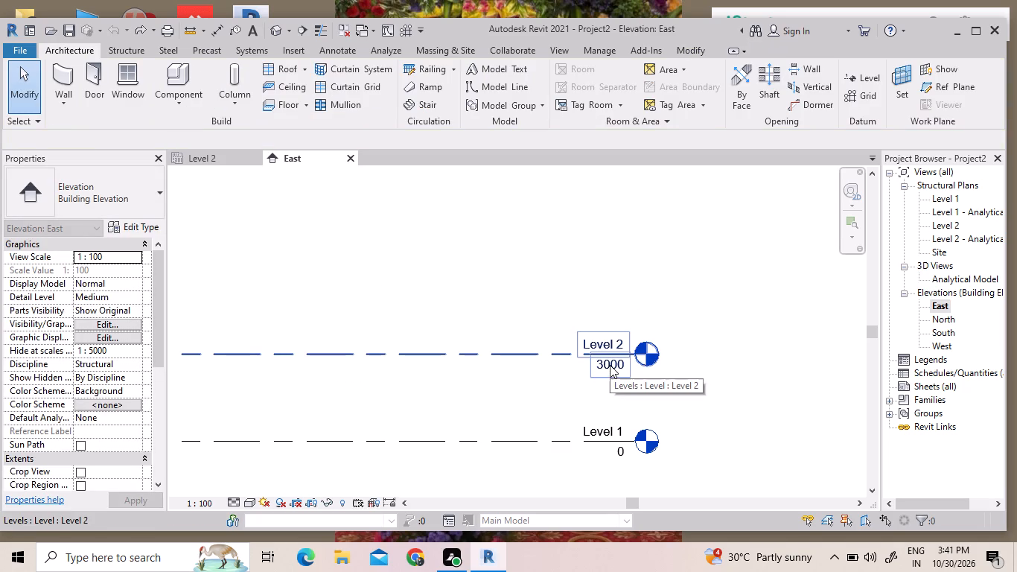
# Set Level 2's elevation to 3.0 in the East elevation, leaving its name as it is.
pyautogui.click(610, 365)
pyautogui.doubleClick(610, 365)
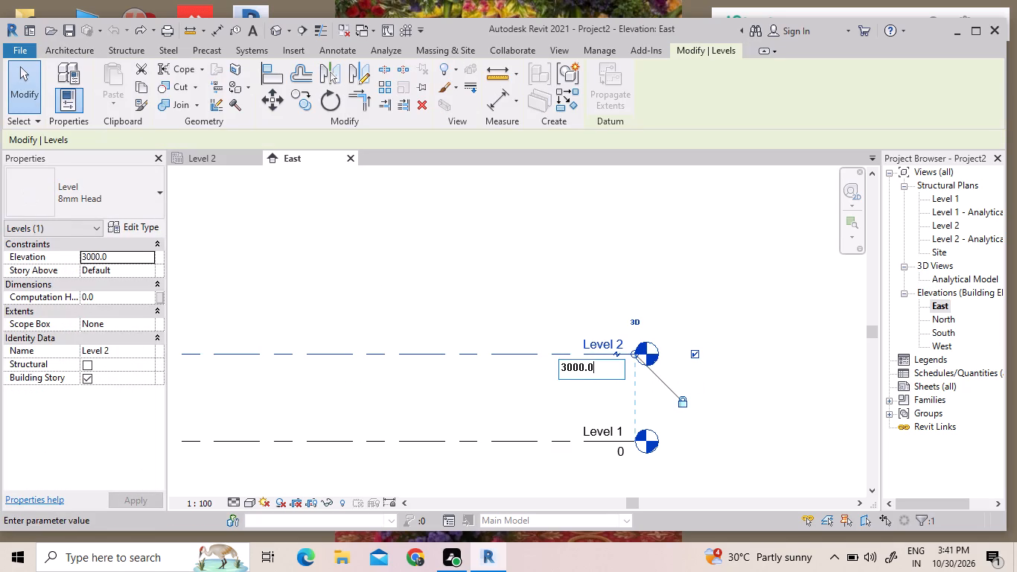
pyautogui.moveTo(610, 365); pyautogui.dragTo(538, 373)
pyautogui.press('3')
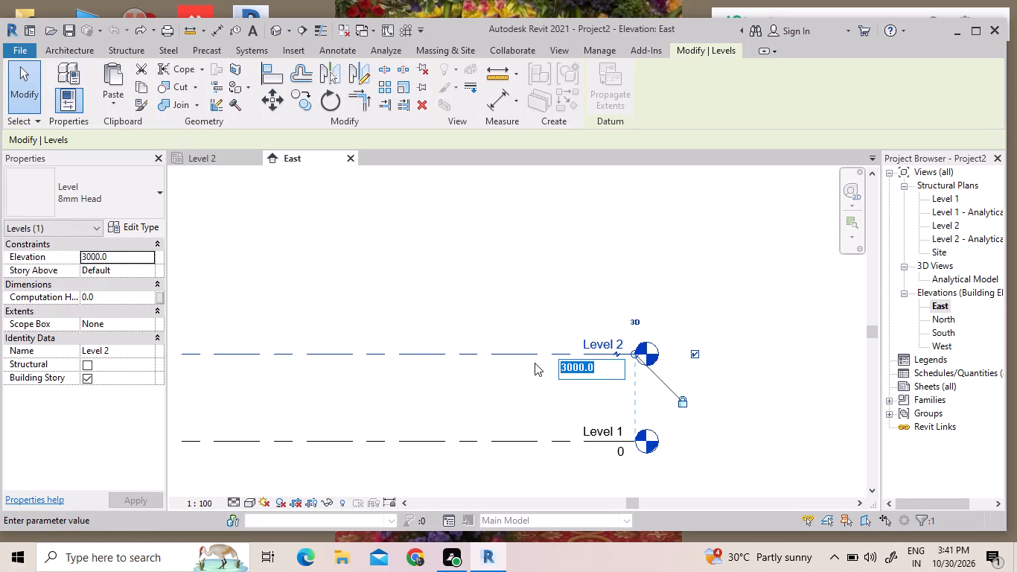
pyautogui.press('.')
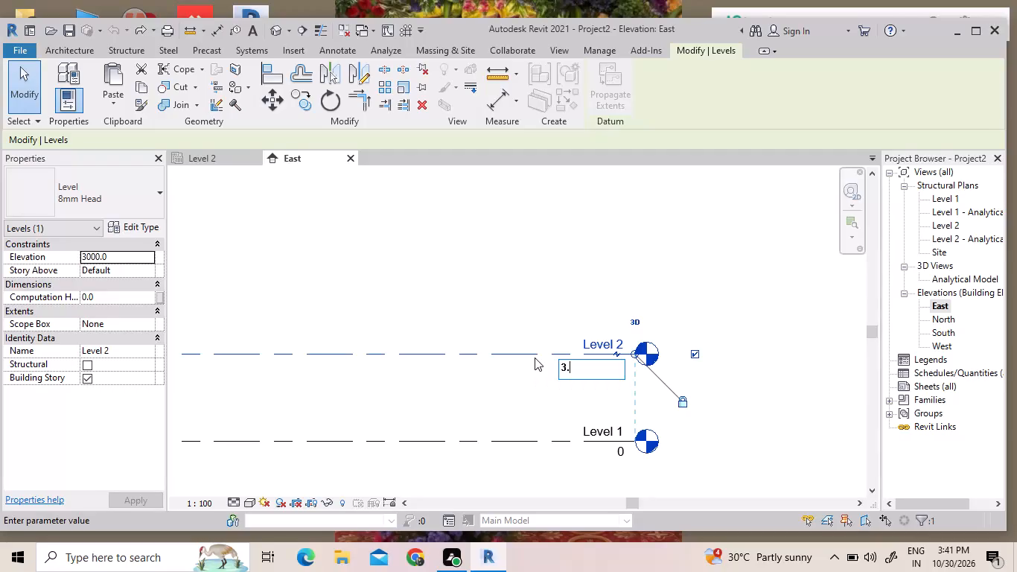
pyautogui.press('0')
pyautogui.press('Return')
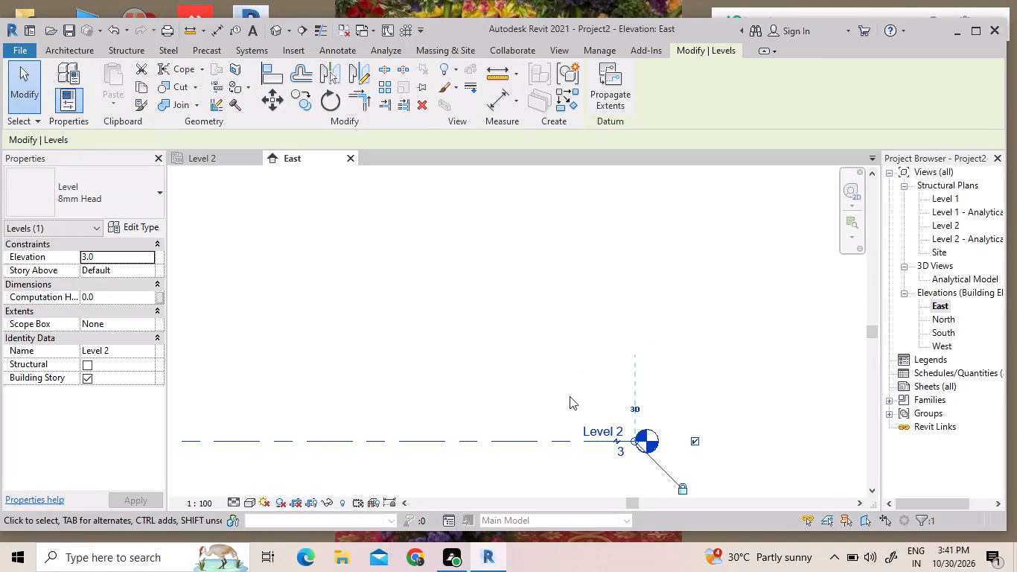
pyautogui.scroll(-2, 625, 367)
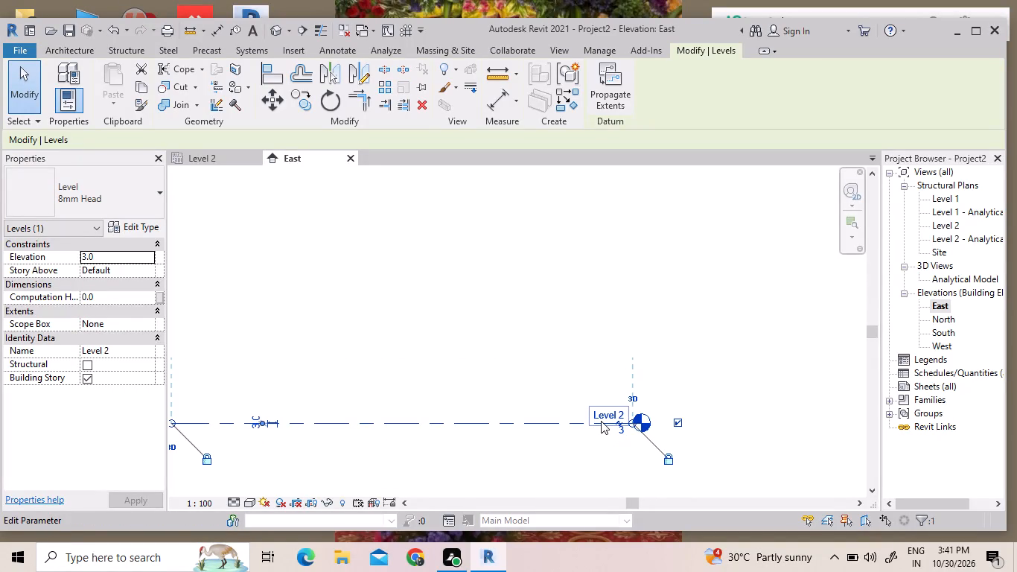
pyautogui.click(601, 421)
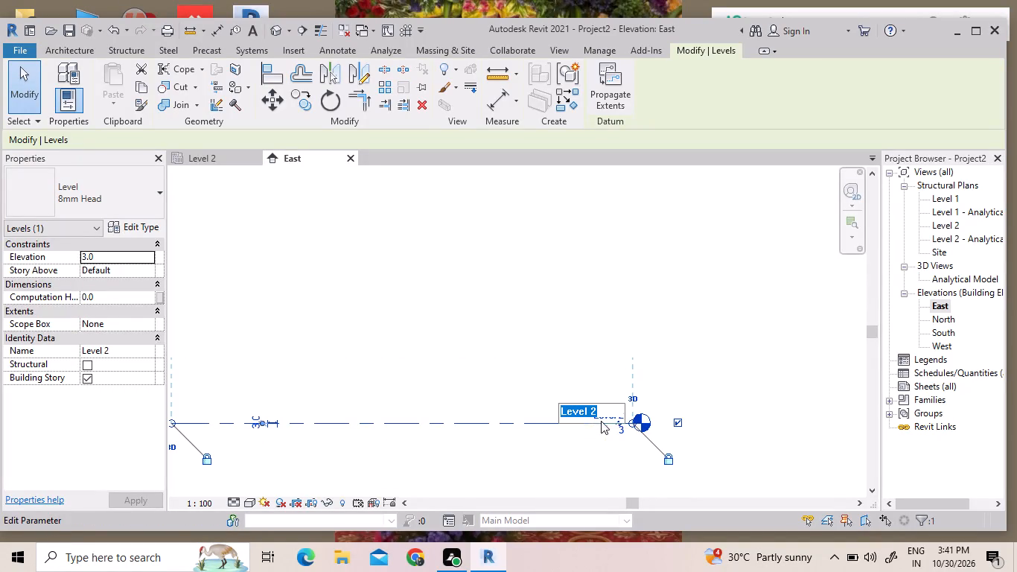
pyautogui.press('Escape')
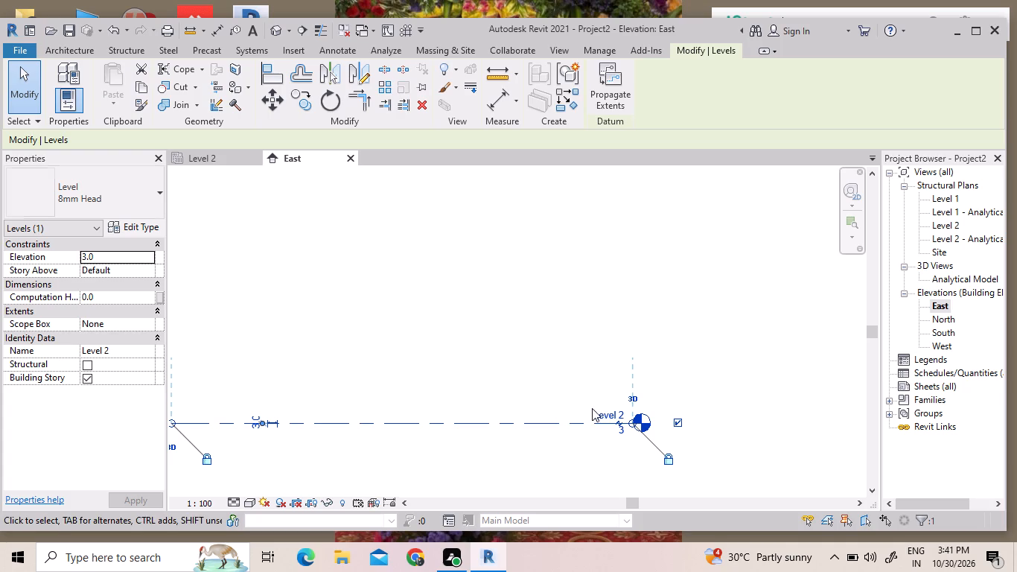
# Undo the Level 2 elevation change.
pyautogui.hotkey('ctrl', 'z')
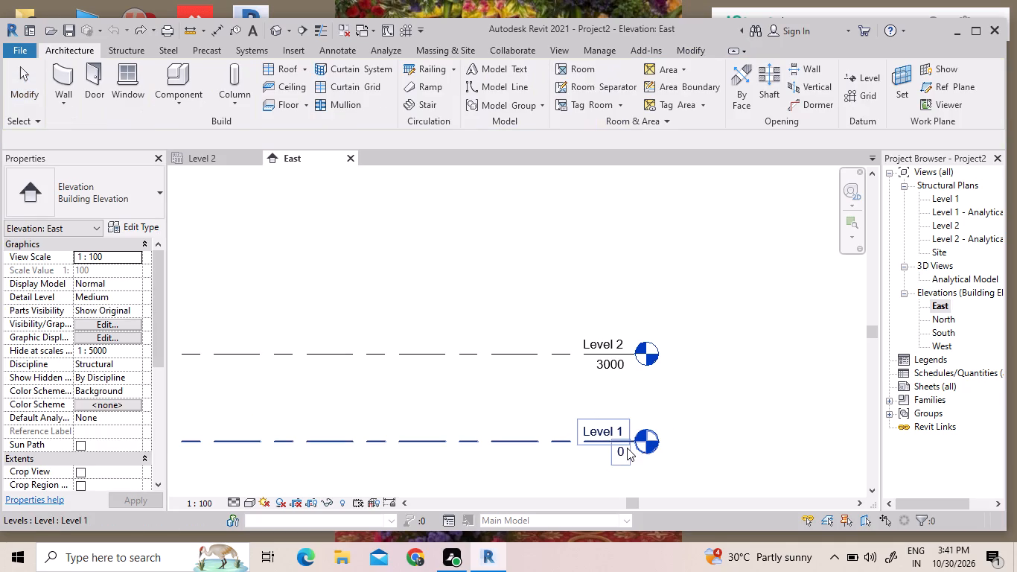
# Set Level 1's elevation to 0.
pyautogui.doubleClick(622, 454)
pyautogui.press('0')
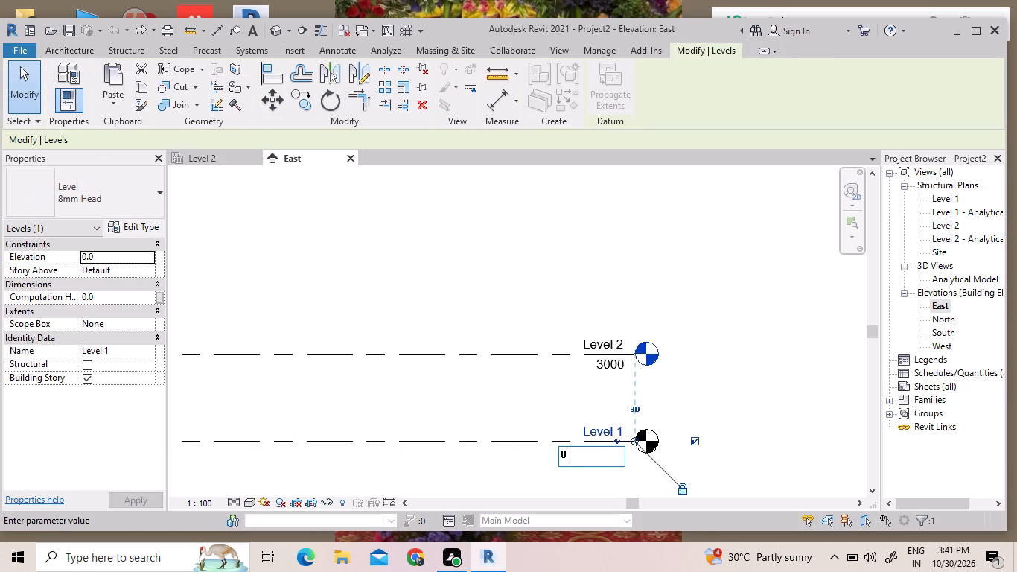
pyautogui.press('Return')
# Set Level 2's elevation to 3.0 in the East elevation.
pyautogui.click(607, 371)
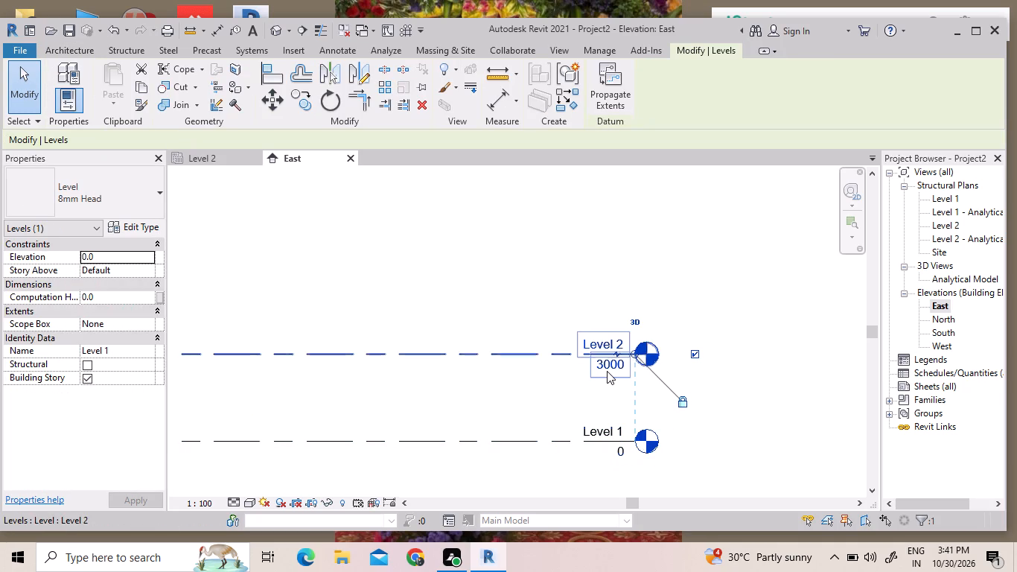
pyautogui.click(607, 371)
pyautogui.press('3')
pyautogui.write('.0')
pyautogui.press('Return')
pyautogui.scroll(-5, 661, 437)
pyautogui.scroll(-2, 563, 357)
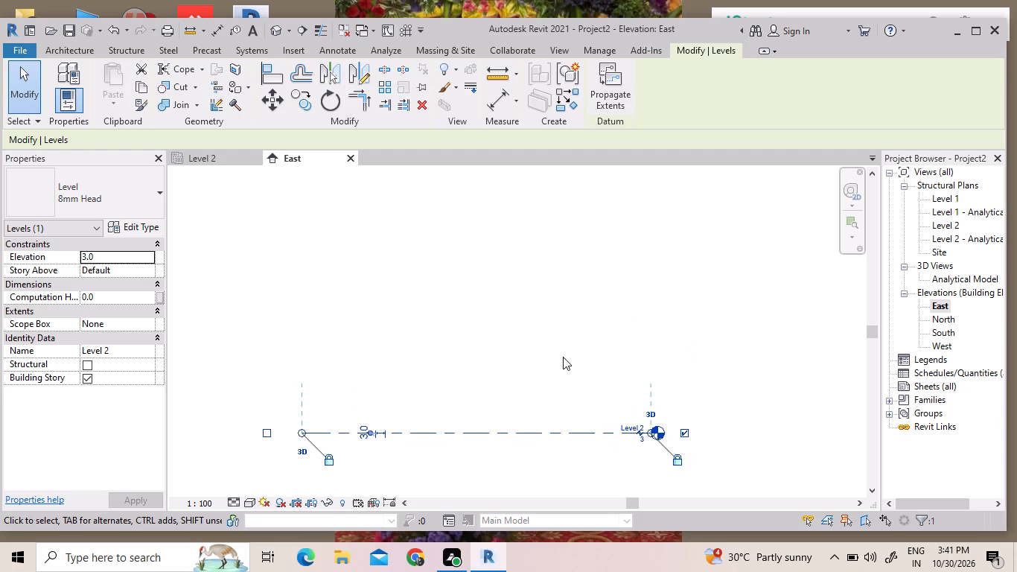
pyautogui.scroll(-1, 563, 357)
pyautogui.scroll(4, 578, 408)
pyautogui.scroll(3, 499, 415)
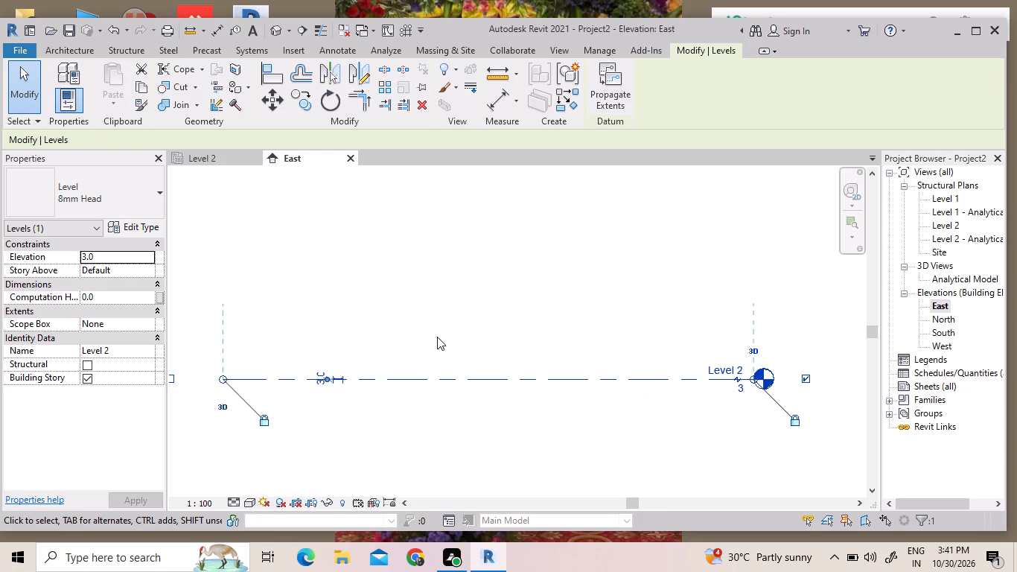
# Undo the last Level 2 elevation change.
pyautogui.hotkey('ctrl', 'z')
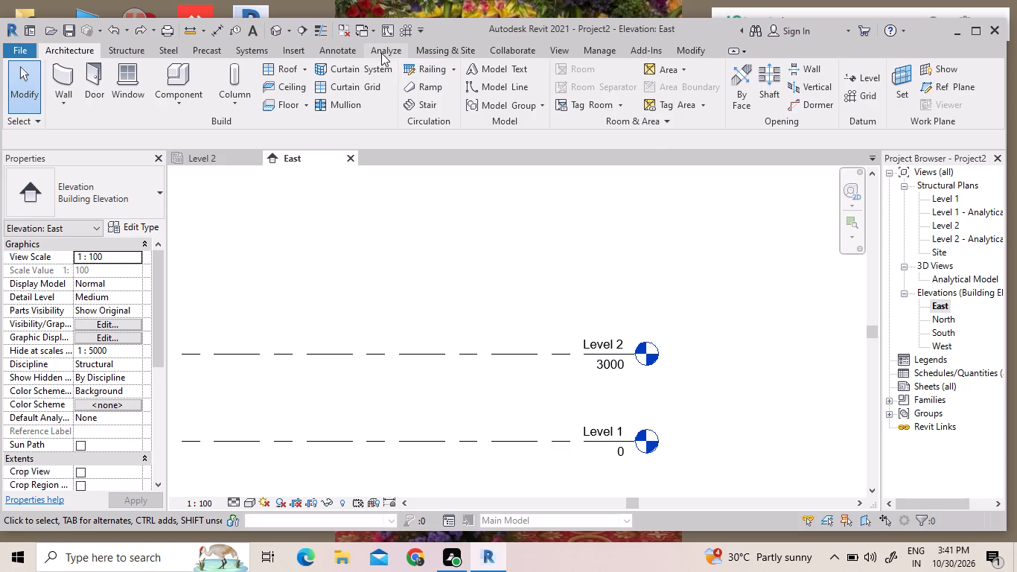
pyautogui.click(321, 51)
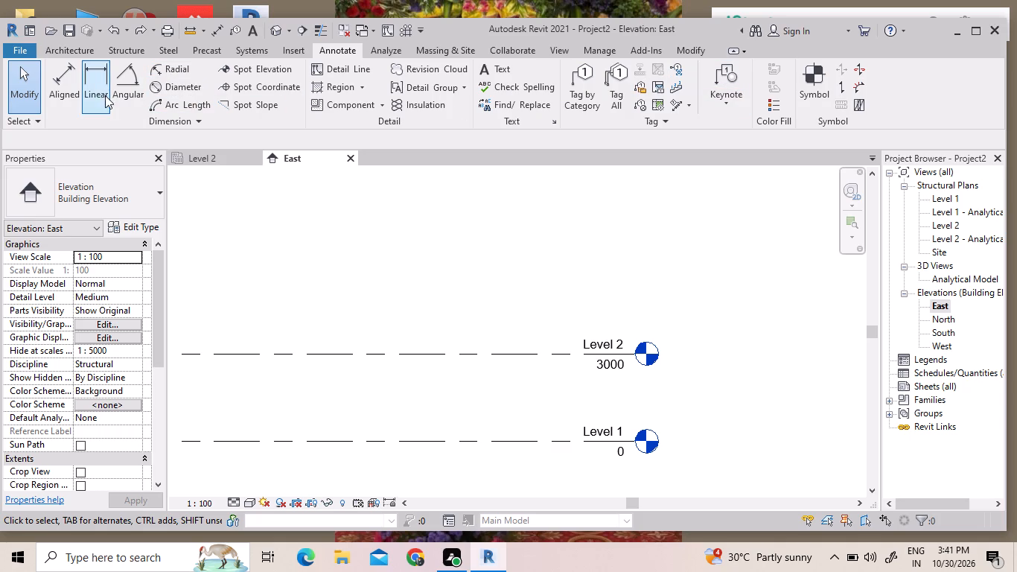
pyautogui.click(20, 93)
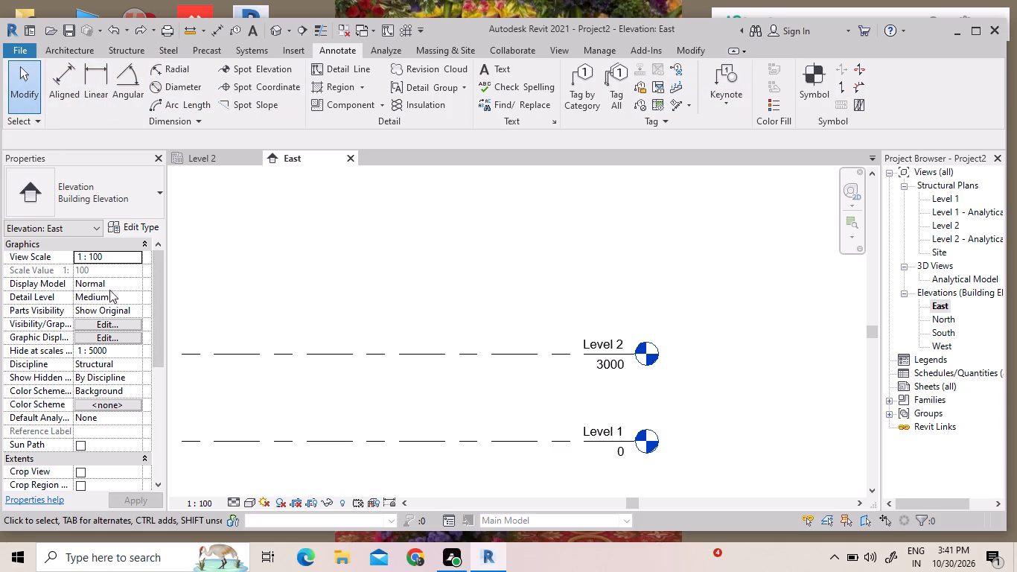
# Set the East elevation's Hide at scales coarser than property to 1 : 1.
pyautogui.click(109, 352)
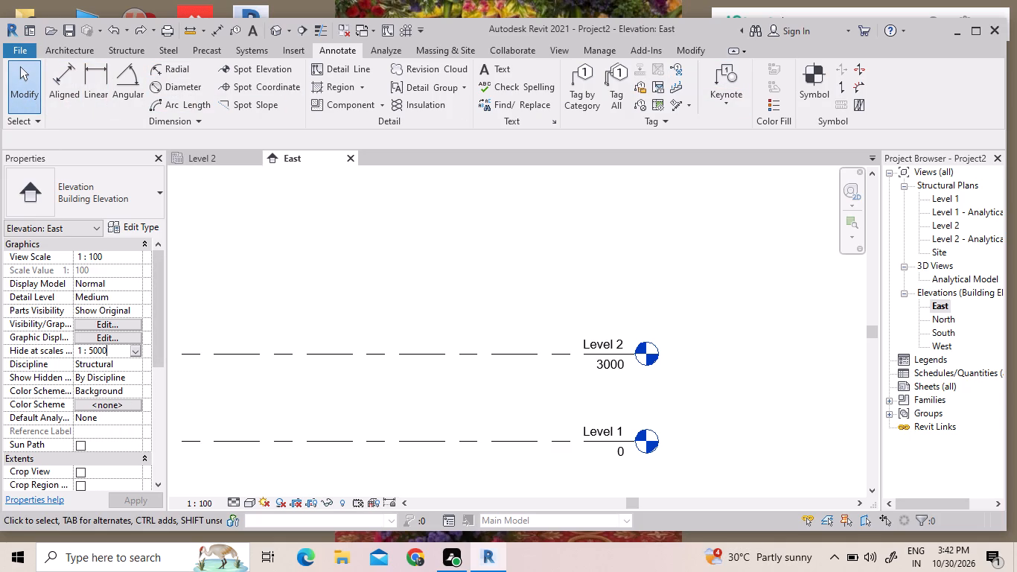
pyautogui.click(138, 351)
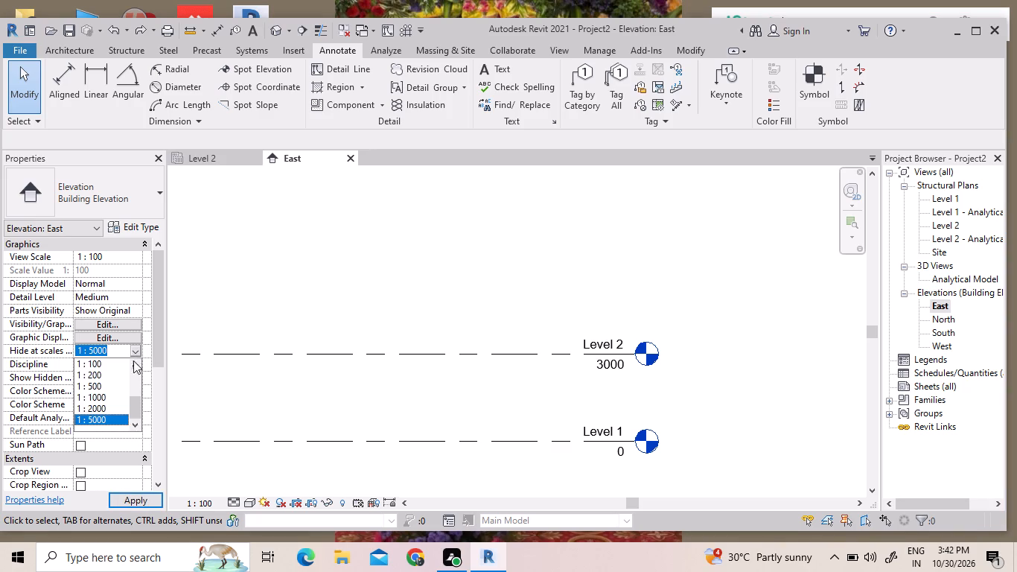
pyautogui.scroll(6, 118, 369)
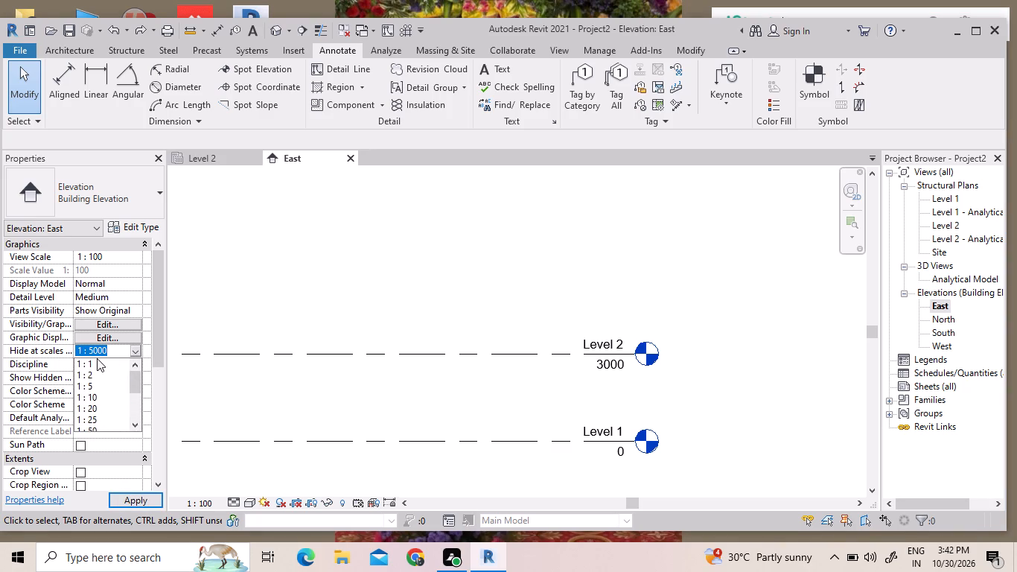
pyautogui.click(96, 364)
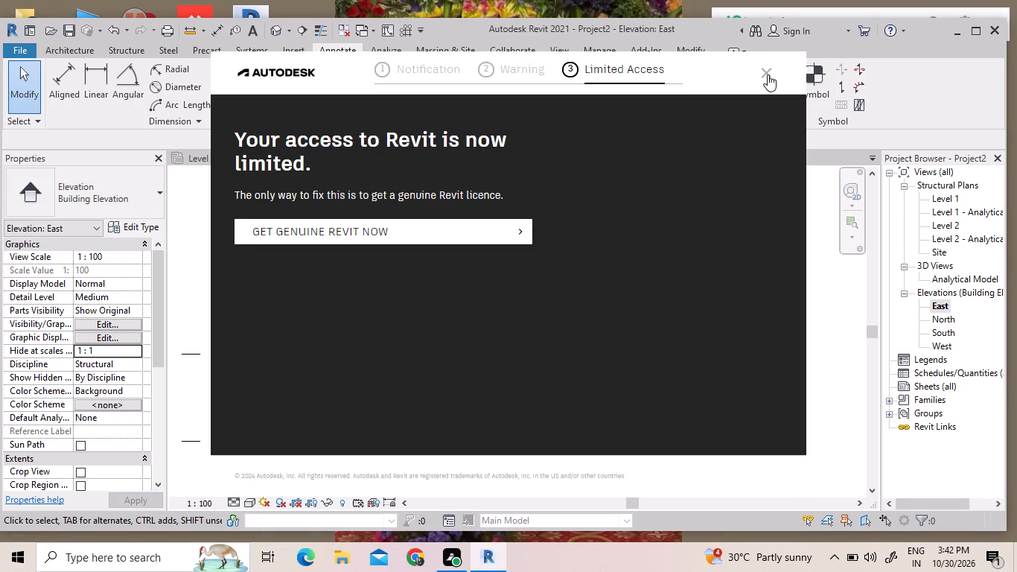
pyautogui.click(768, 74)
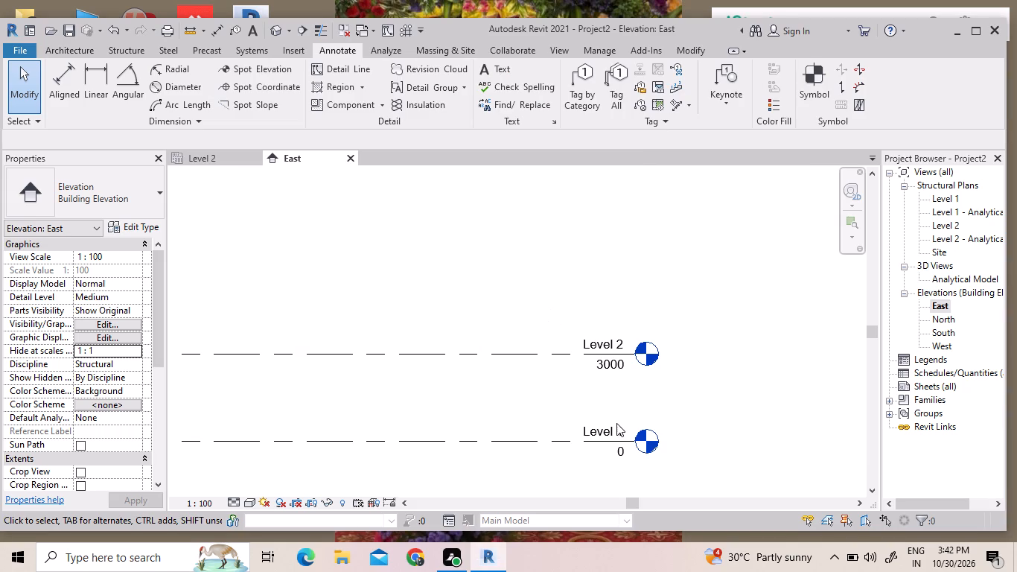
# View the Level 1 and Level 2 structural plans, closing Level 1, and return to the East elevation.
pyautogui.click(593, 271)
pyautogui.doubleClick(931, 198)
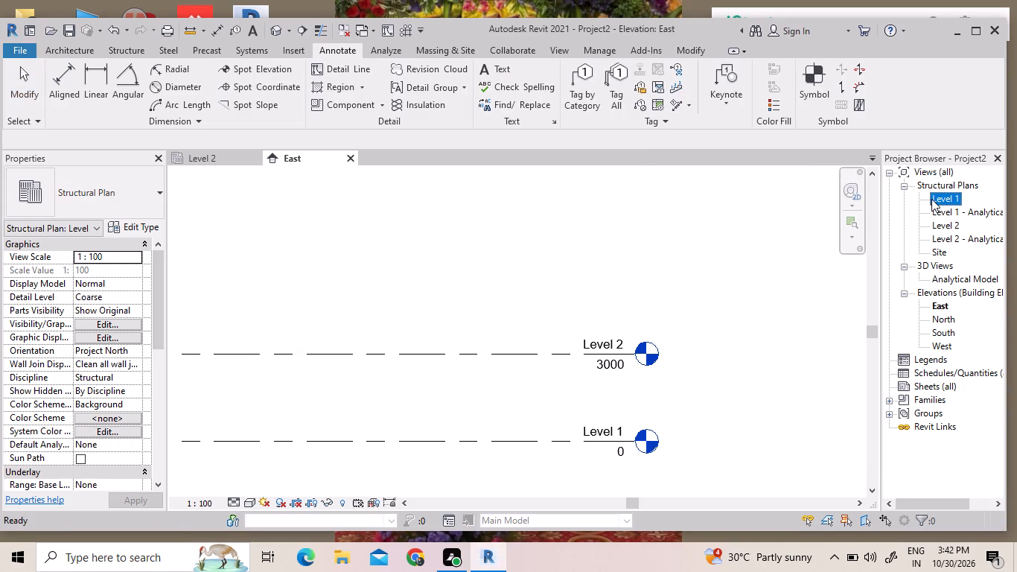
pyautogui.tripleClick(932, 201)
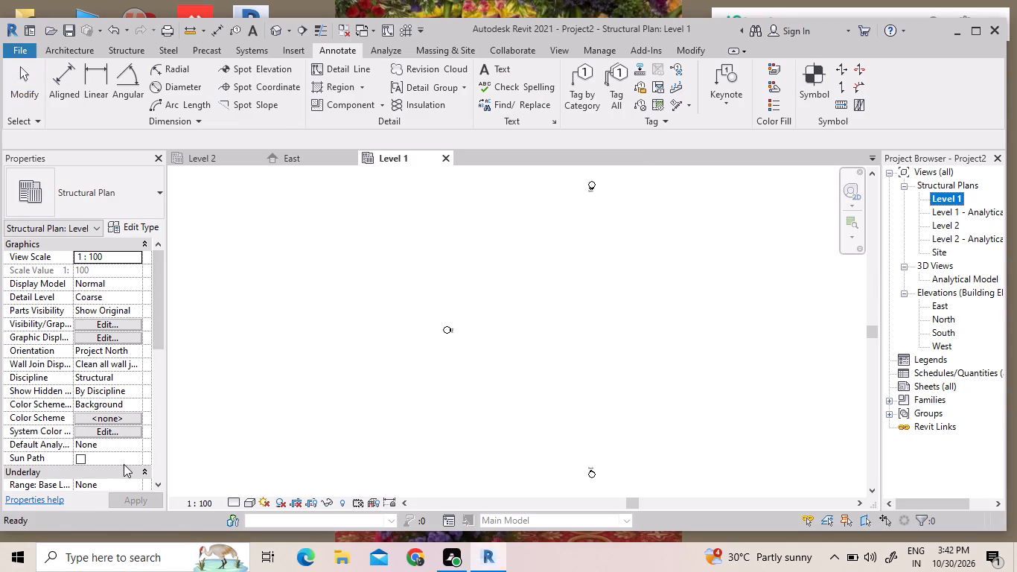
pyautogui.click(441, 153)
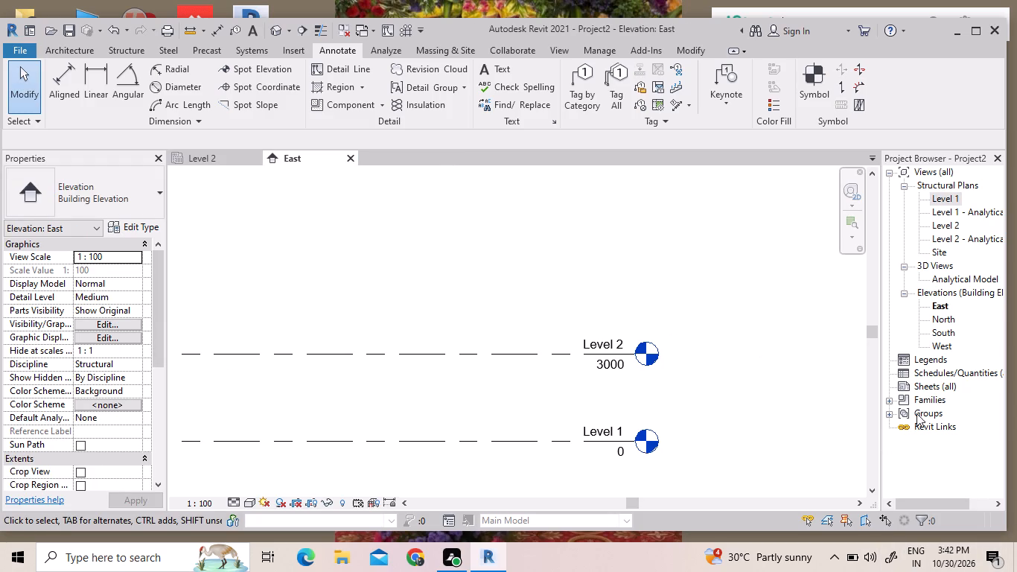
pyautogui.click(356, 160)
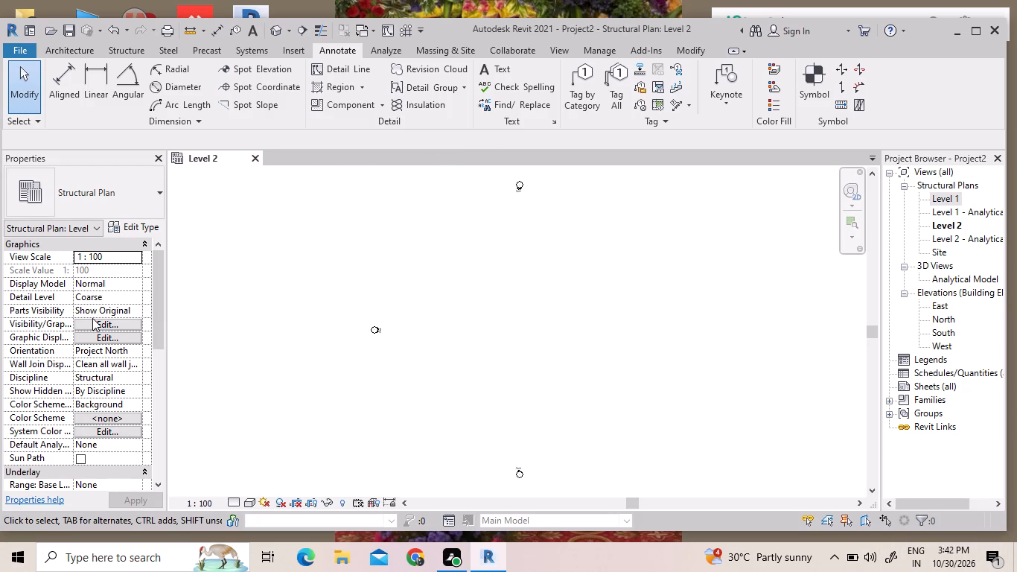
pyautogui.scroll(-3, 92, 318)
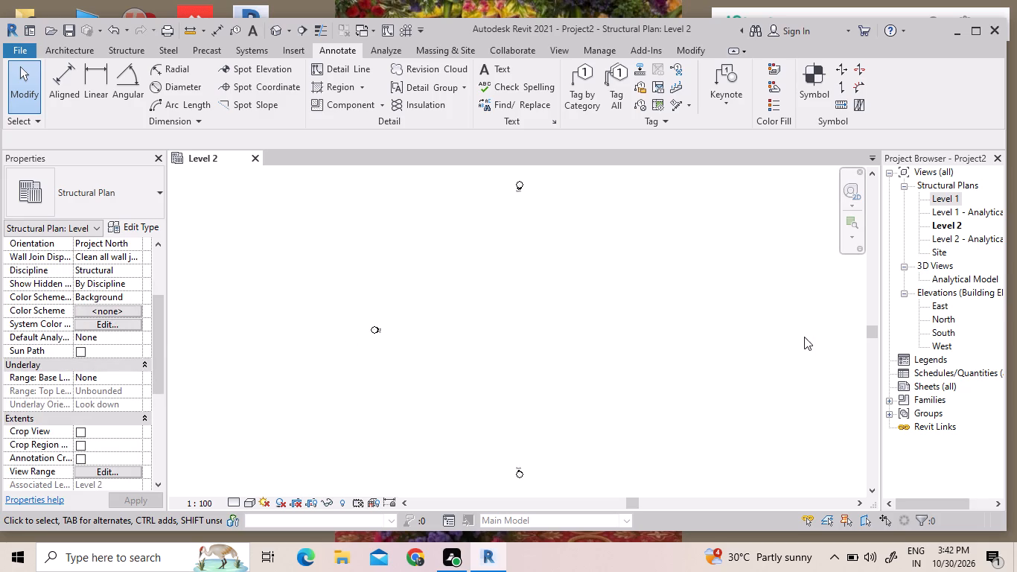
pyautogui.doubleClick(950, 311)
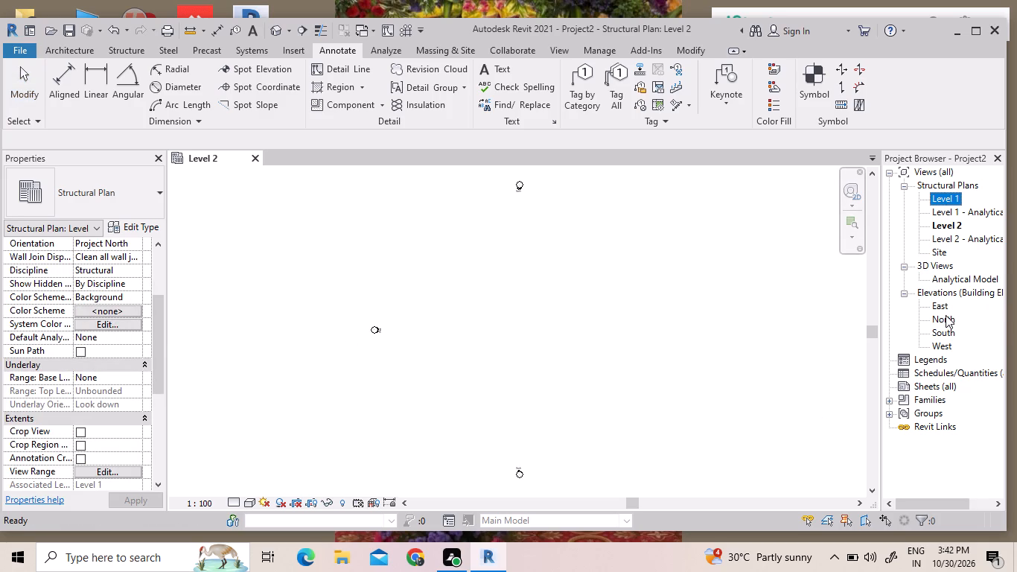
pyautogui.doubleClick(938, 309)
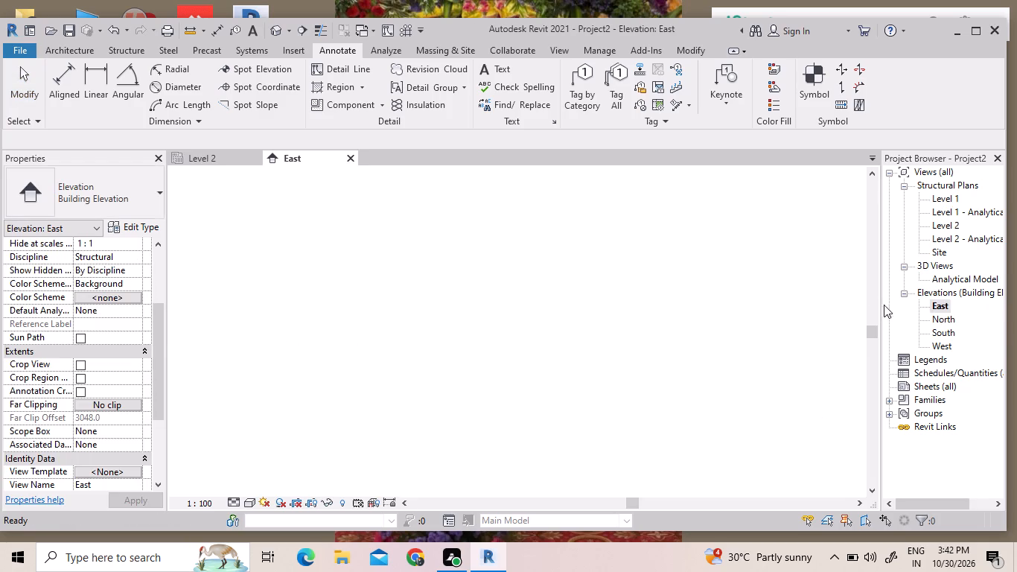
# Reselect 1 : 1 as the East elevation's Hide at scales value and apply the view properties.
pyautogui.click(98, 245)
pyautogui.click(136, 245)
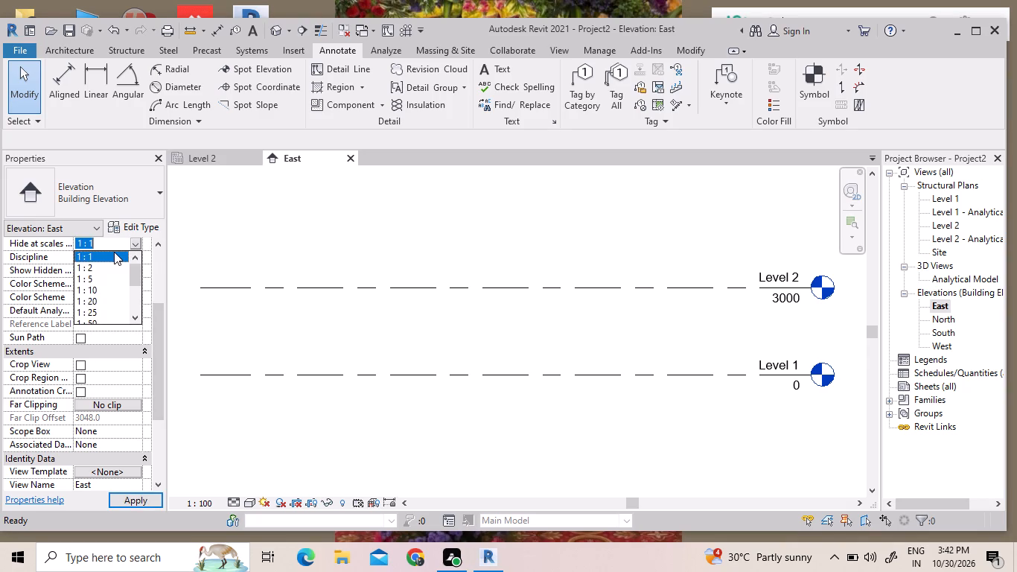
pyautogui.click(114, 252)
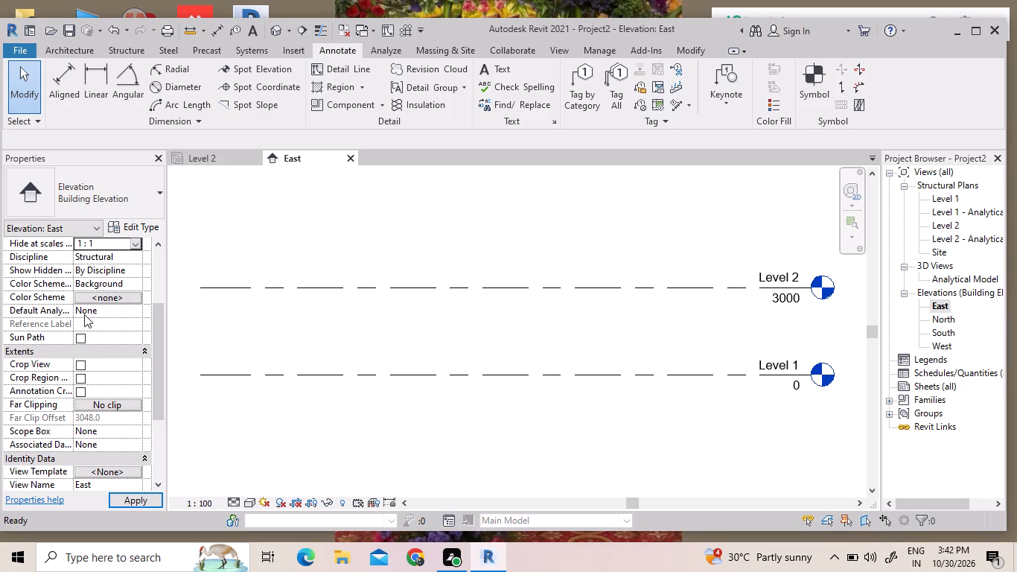
pyautogui.scroll(-2, 83, 328)
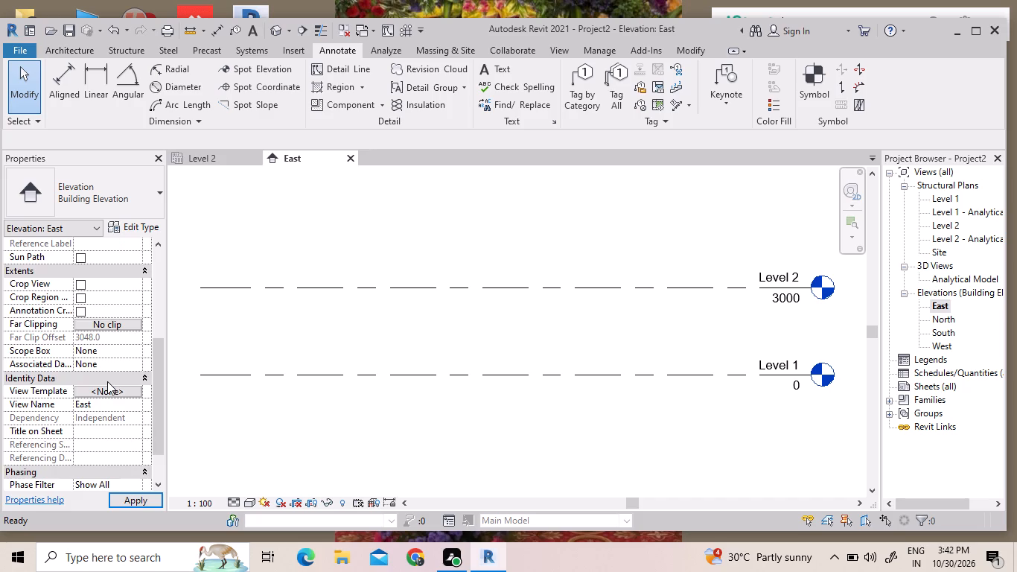
pyautogui.scroll(-6, 106, 393)
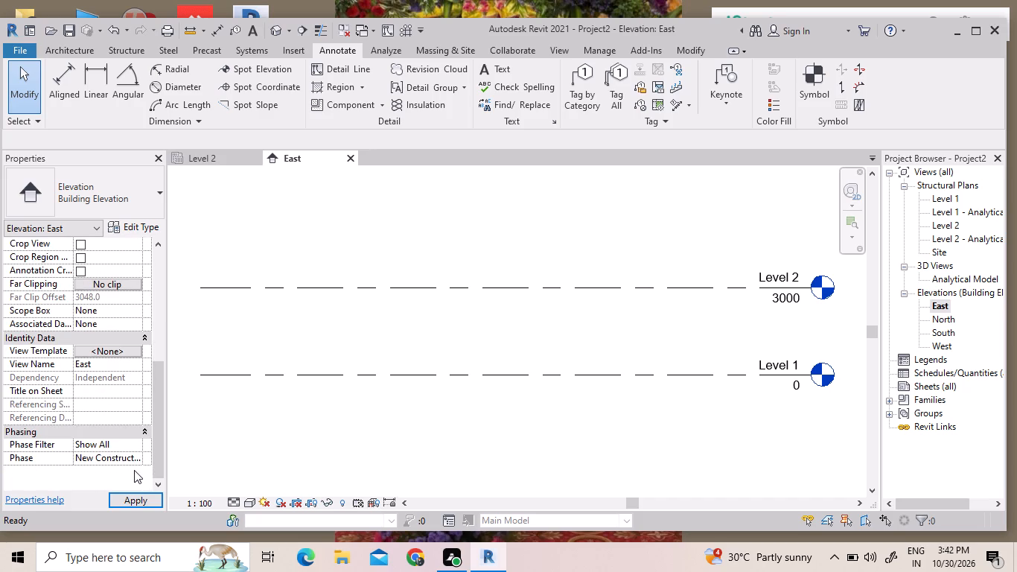
pyautogui.click(147, 495)
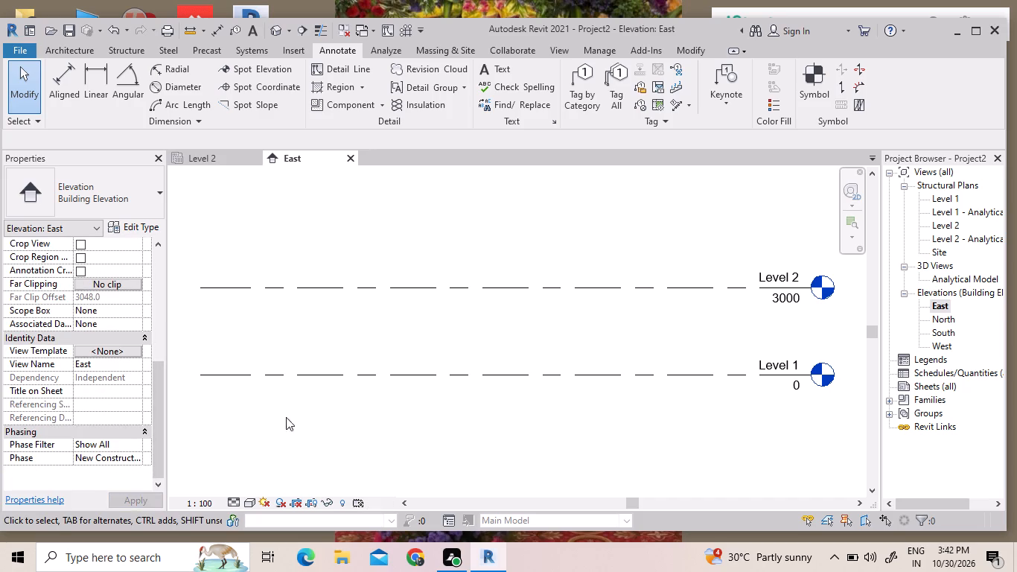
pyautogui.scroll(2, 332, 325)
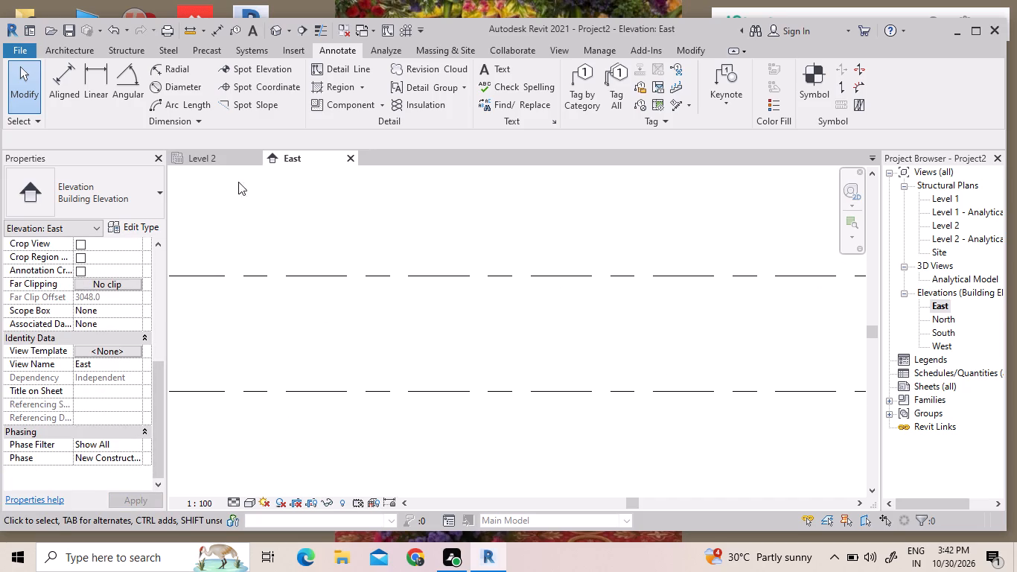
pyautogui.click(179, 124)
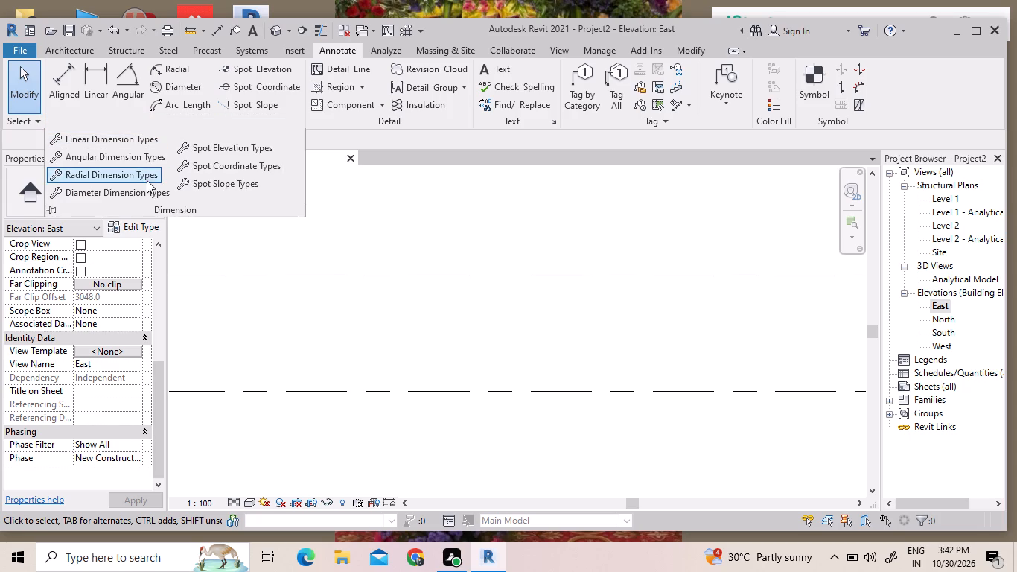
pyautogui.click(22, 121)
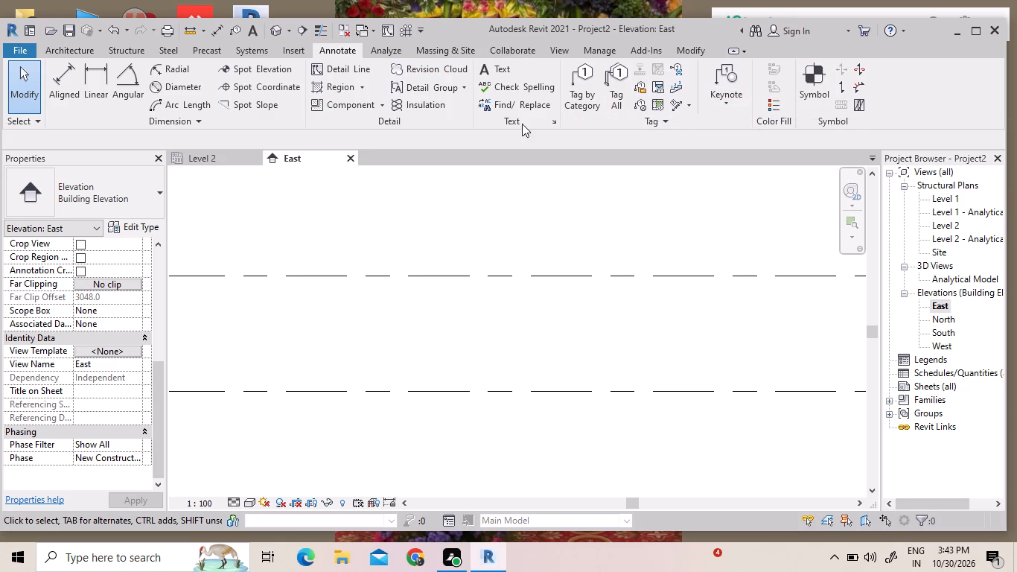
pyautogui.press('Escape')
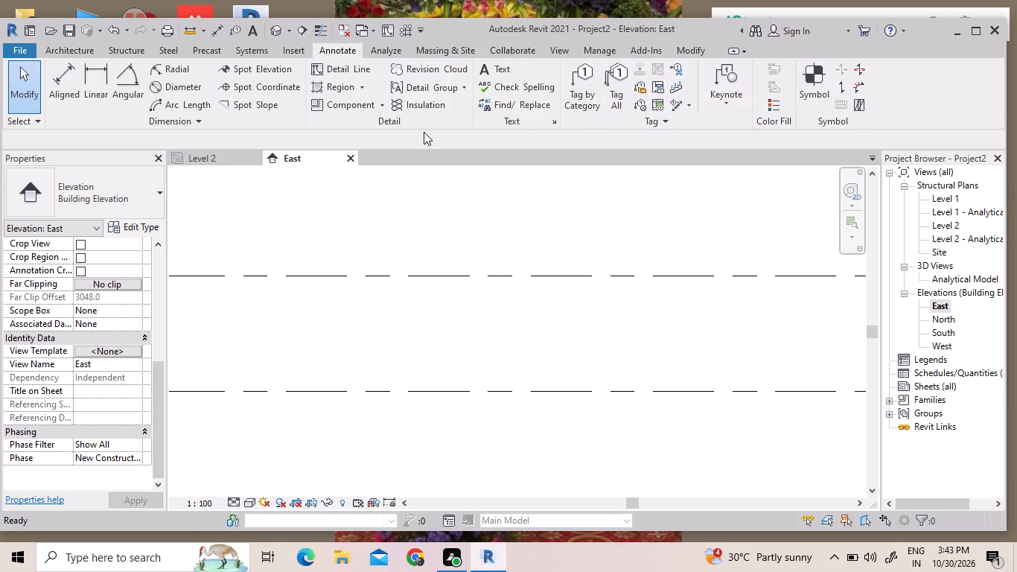
# In the project units, choose the Structural discipline and set the decimal symbol and digit grouping to 12.34.56.789,00.
pyautogui.press('u')
pyautogui.write('n')
pyautogui.press('space')
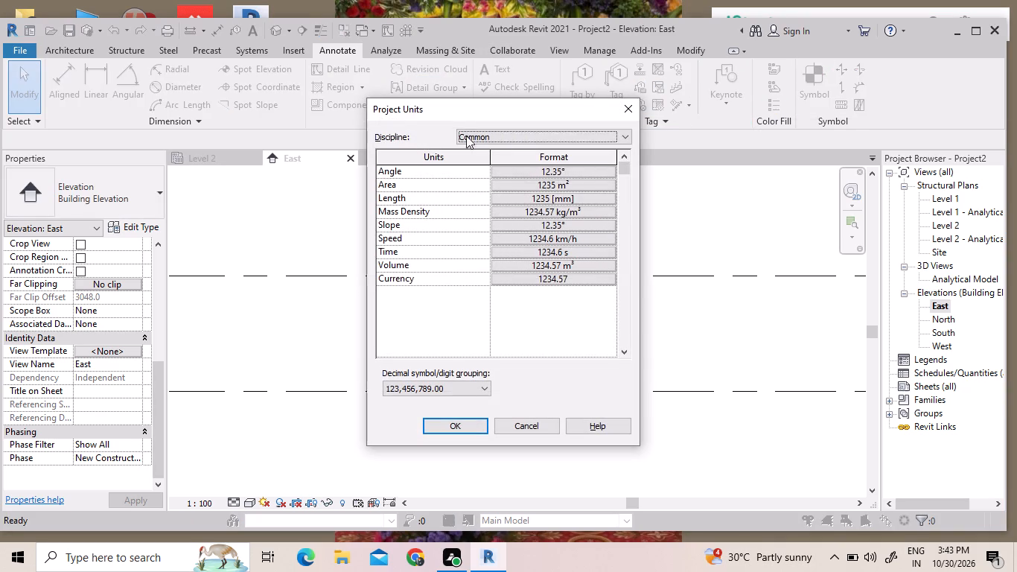
pyautogui.click(561, 137)
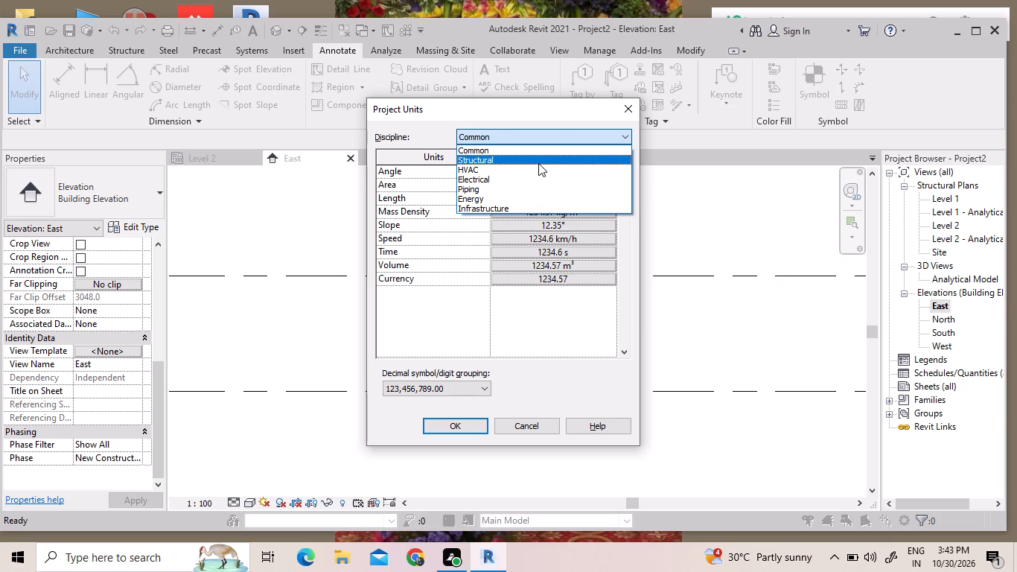
pyautogui.click(501, 159)
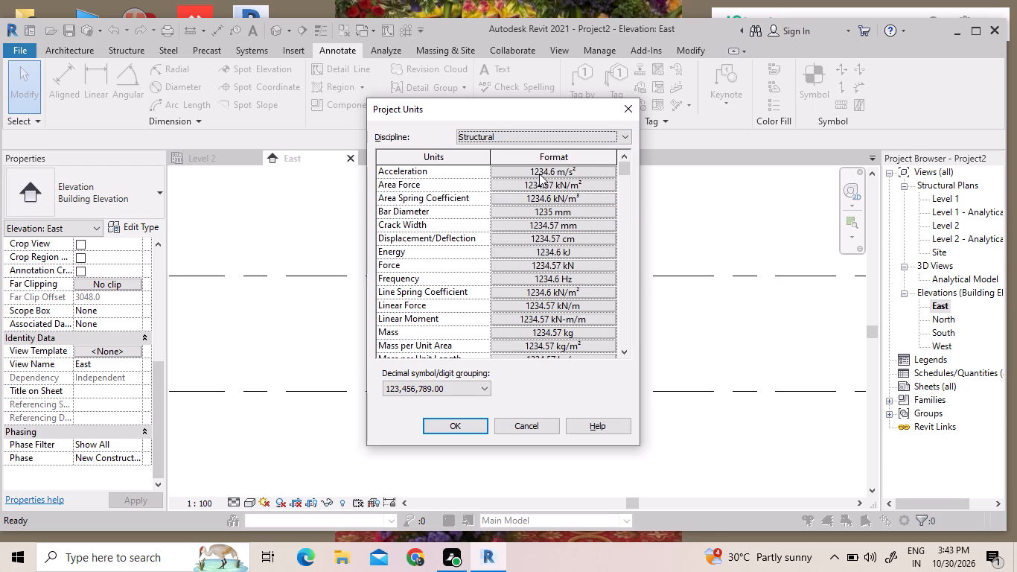
pyautogui.click(456, 393)
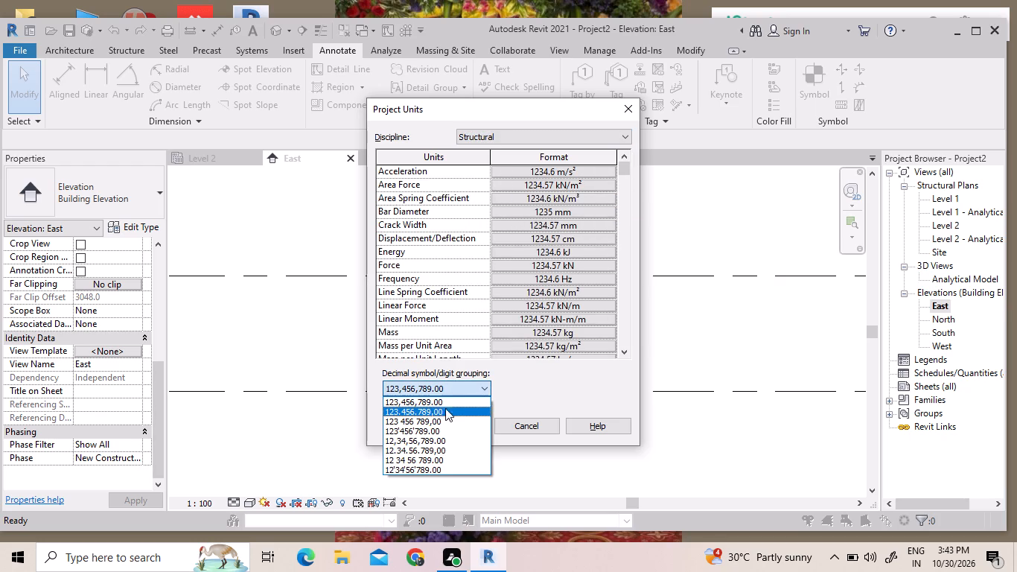
pyautogui.scroll(6, 443, 411)
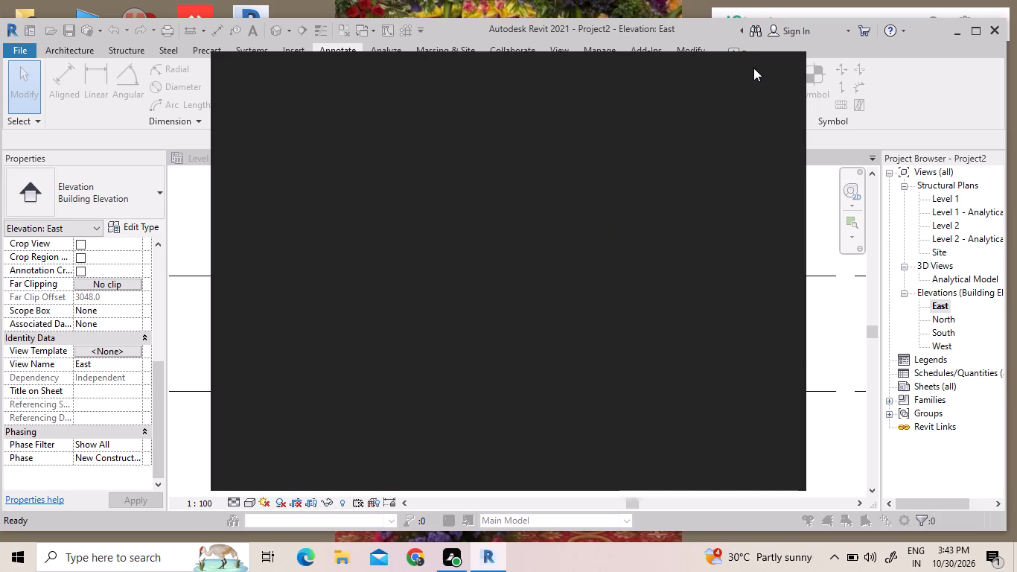
pyautogui.click(770, 74)
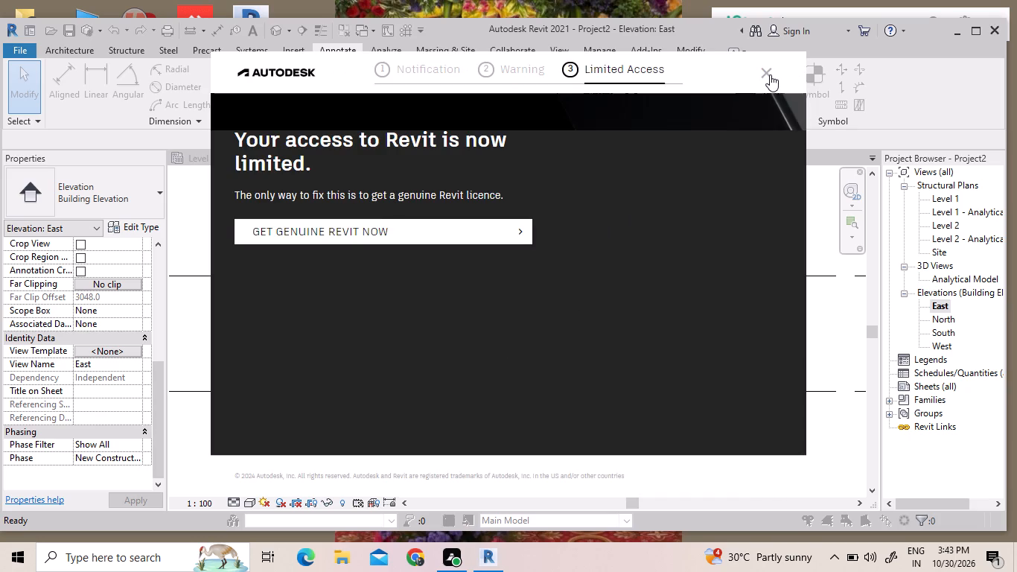
pyautogui.click(429, 383)
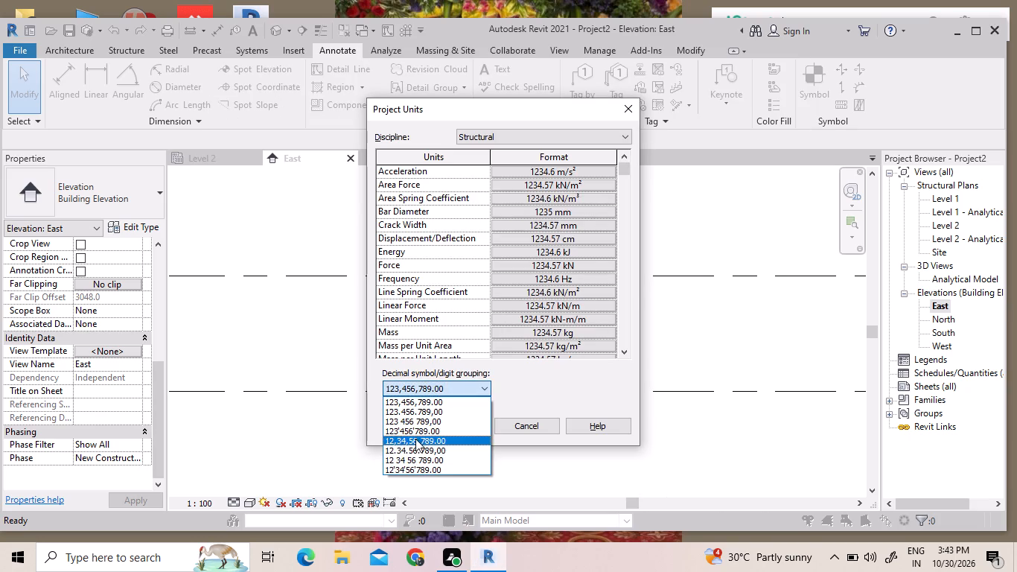
pyautogui.scroll(-2, 420, 469)
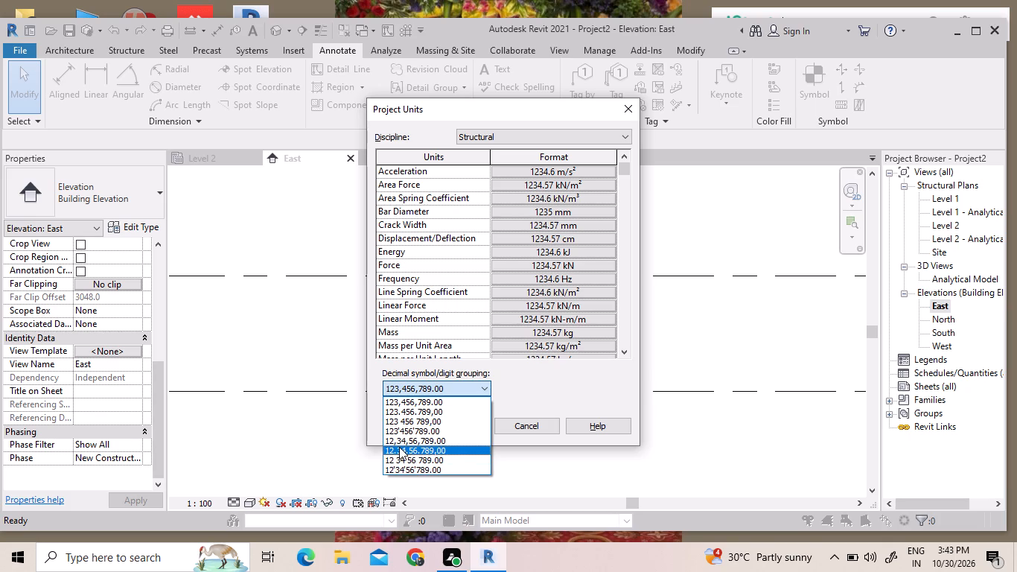
pyautogui.click(399, 447)
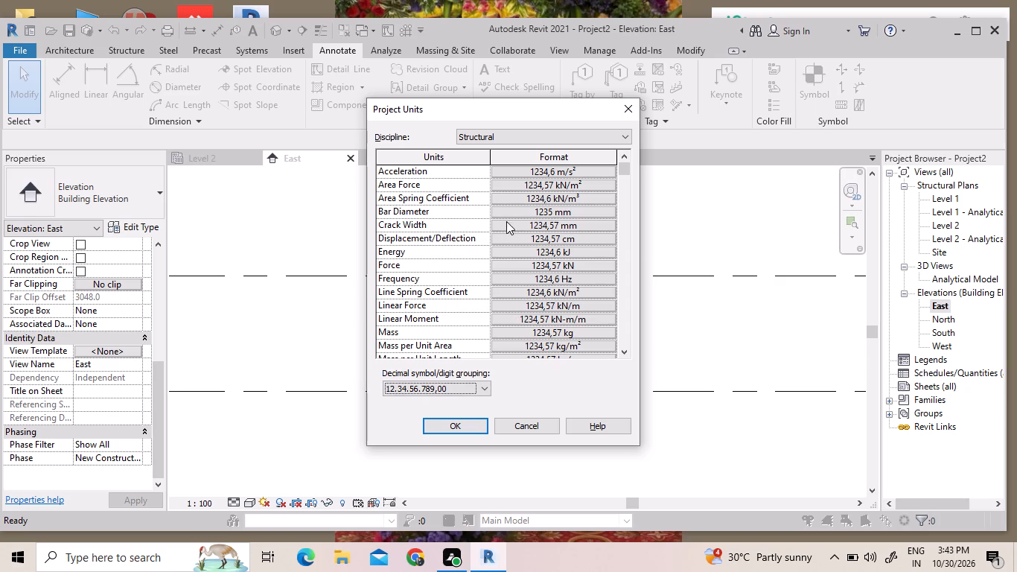
# Review the unit formats listed for the Structural discipline in the project units.
pyautogui.click(512, 133)
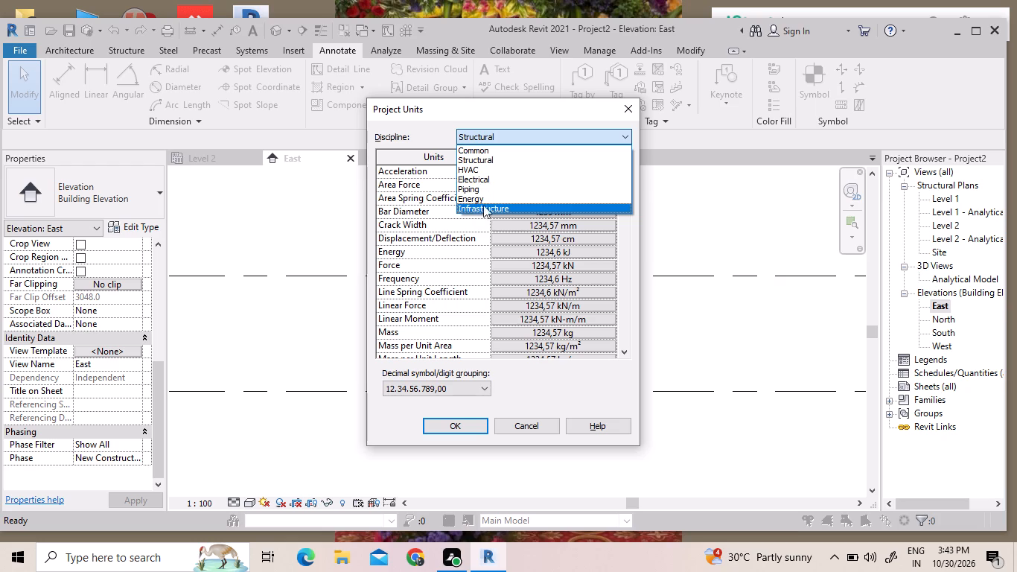
pyautogui.click(488, 160)
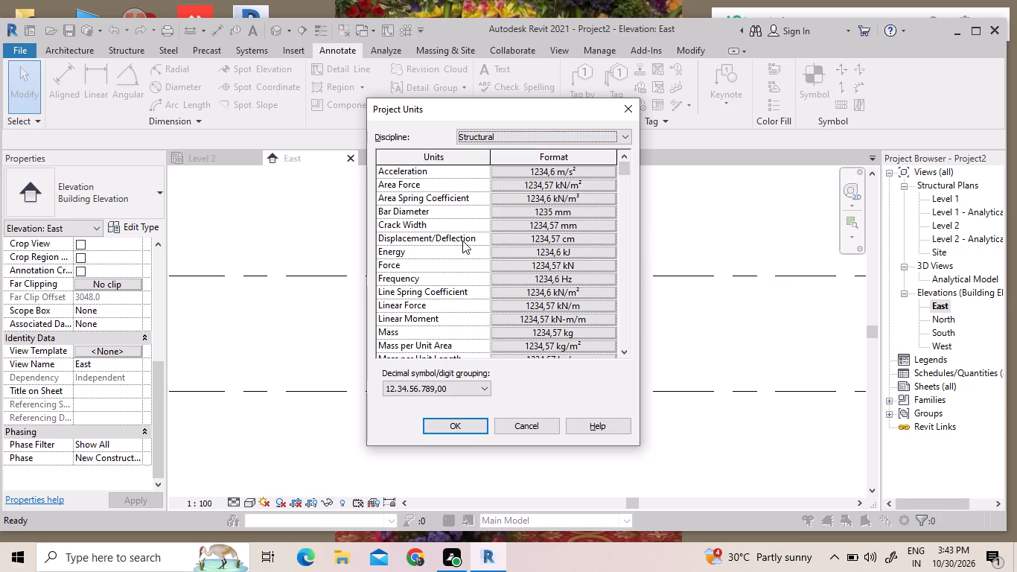
pyautogui.scroll(-4, 539, 300)
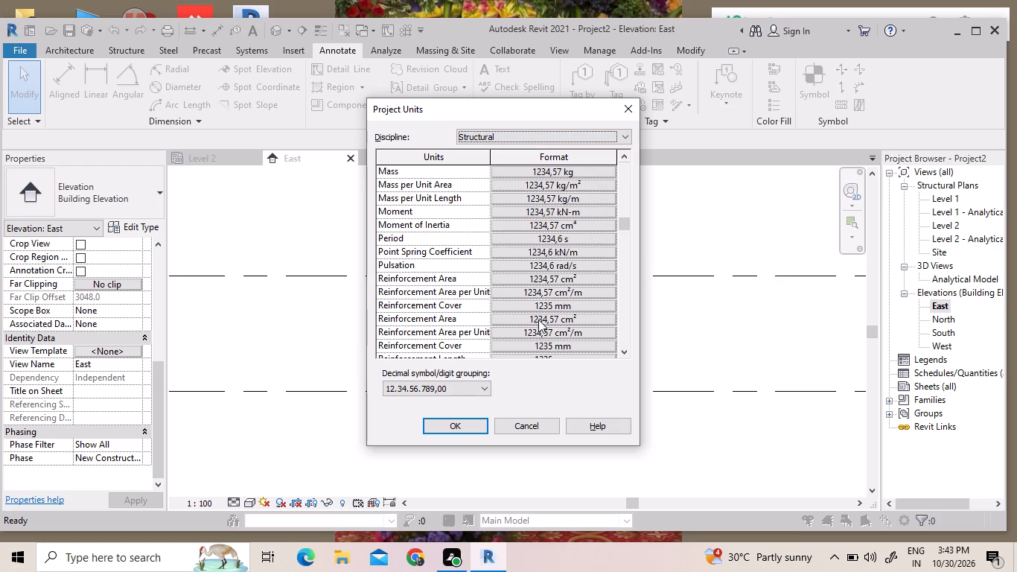
pyautogui.scroll(-7, 538, 330)
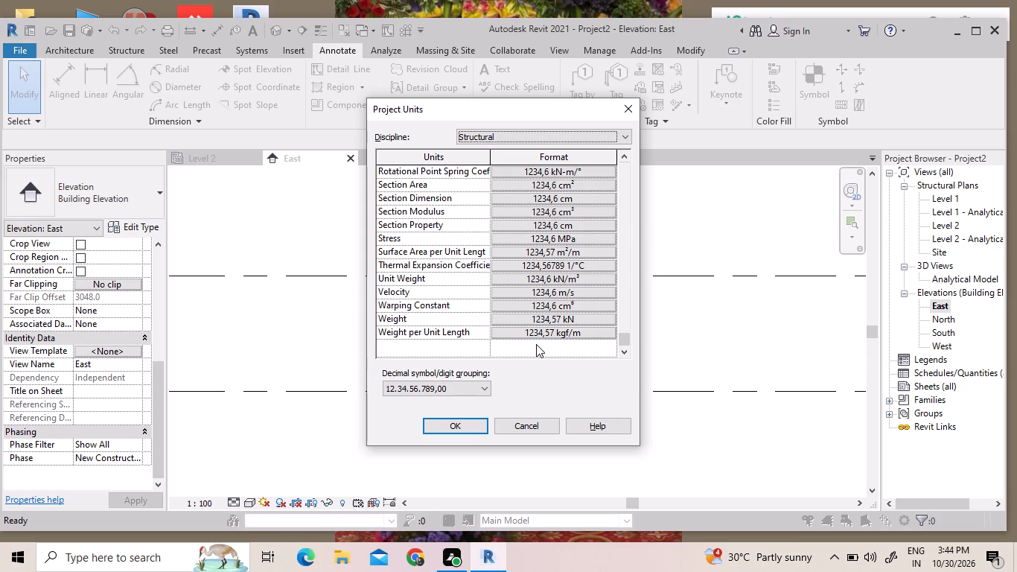
pyautogui.scroll(9, 536, 344)
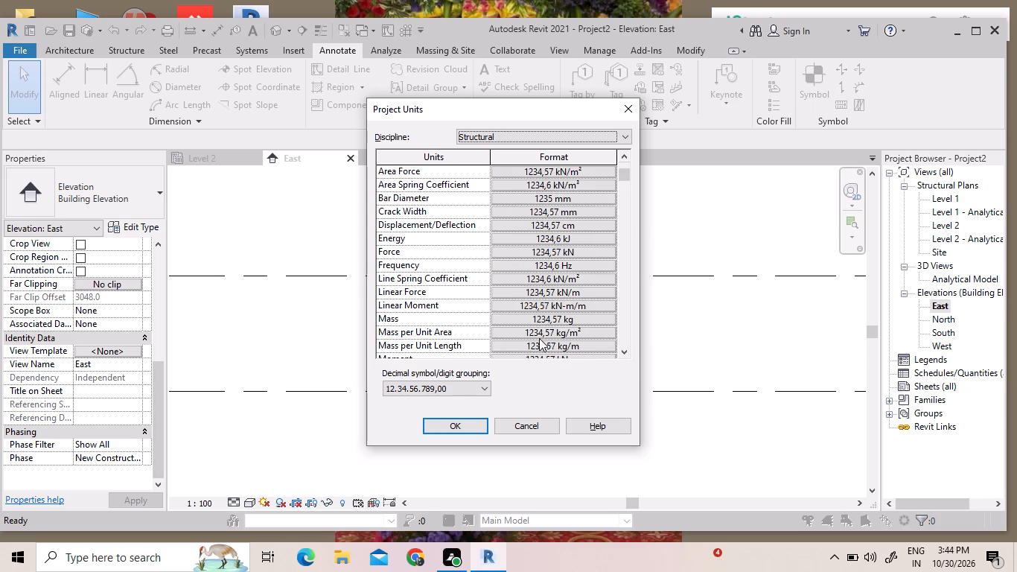
pyautogui.scroll(8, 540, 336)
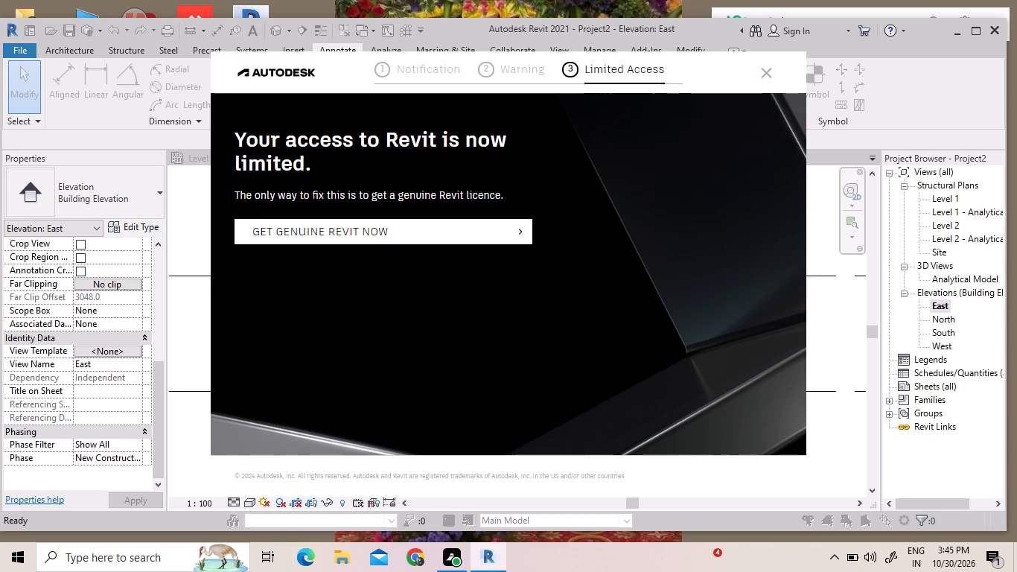
pyautogui.click(772, 71)
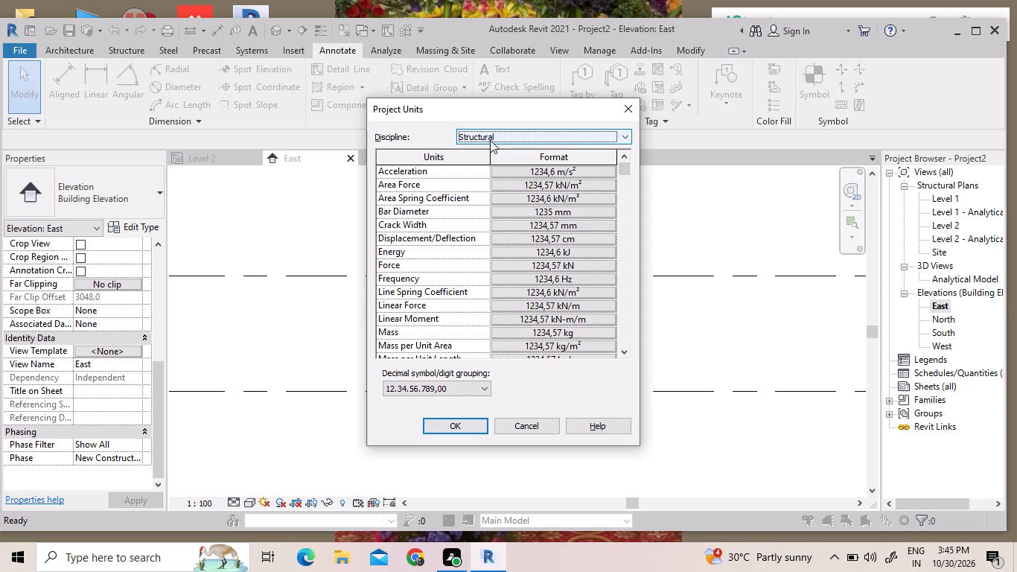
pyautogui.scroll(4, 511, 225)
pyautogui.scroll(5, 468, 323)
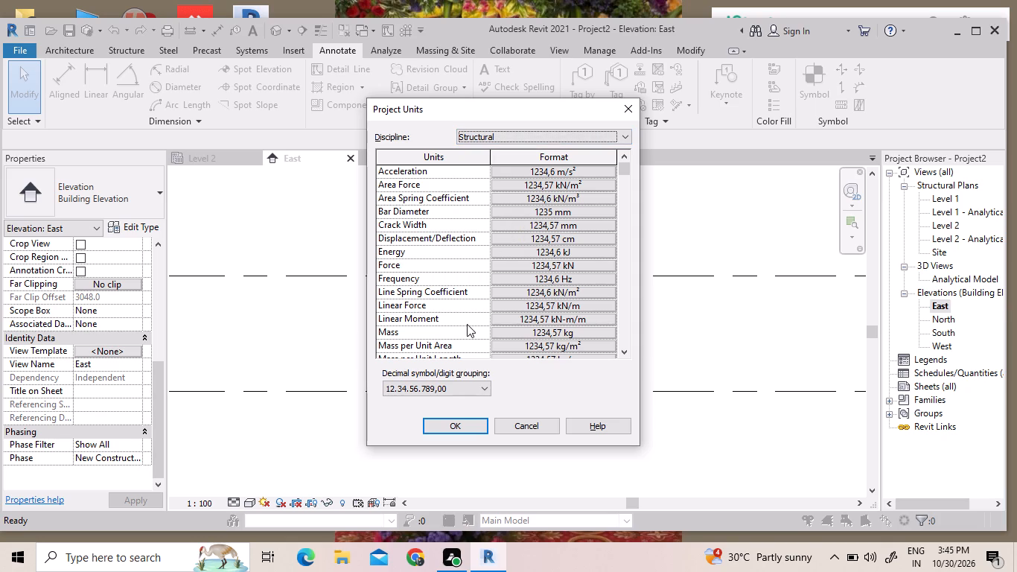
pyautogui.scroll(-3, 546, 363)
pyautogui.moveTo(622, 167); pyautogui.dragTo(622, 161)
pyautogui.moveTo(622, 161); pyautogui.dragTo(622, 159)
# In the Common discipline's project units, set the Length format to Meters with 0 decimal places and unit symbol m, and apply the project units.
pyautogui.click(584, 141)
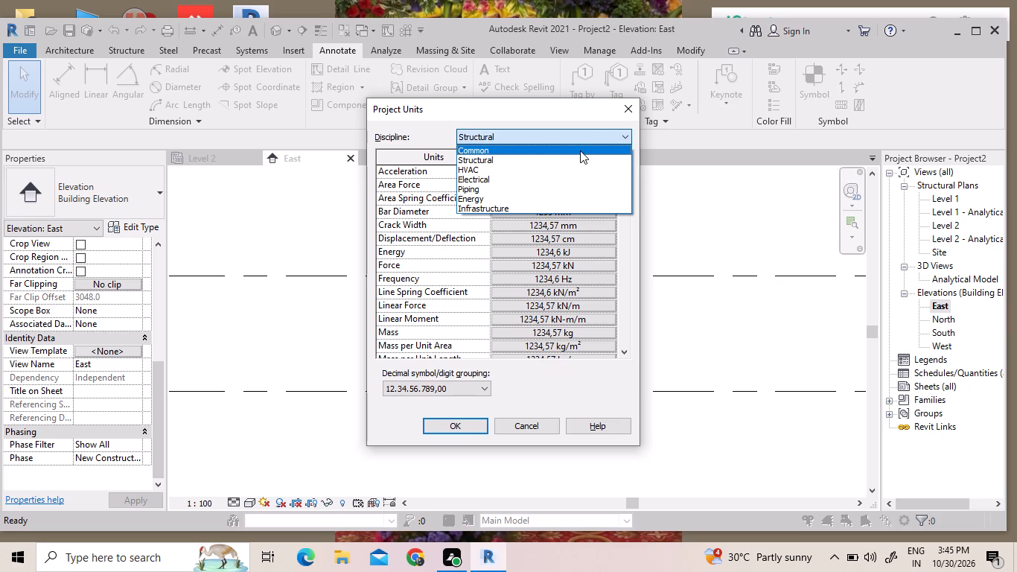
pyautogui.click(579, 150)
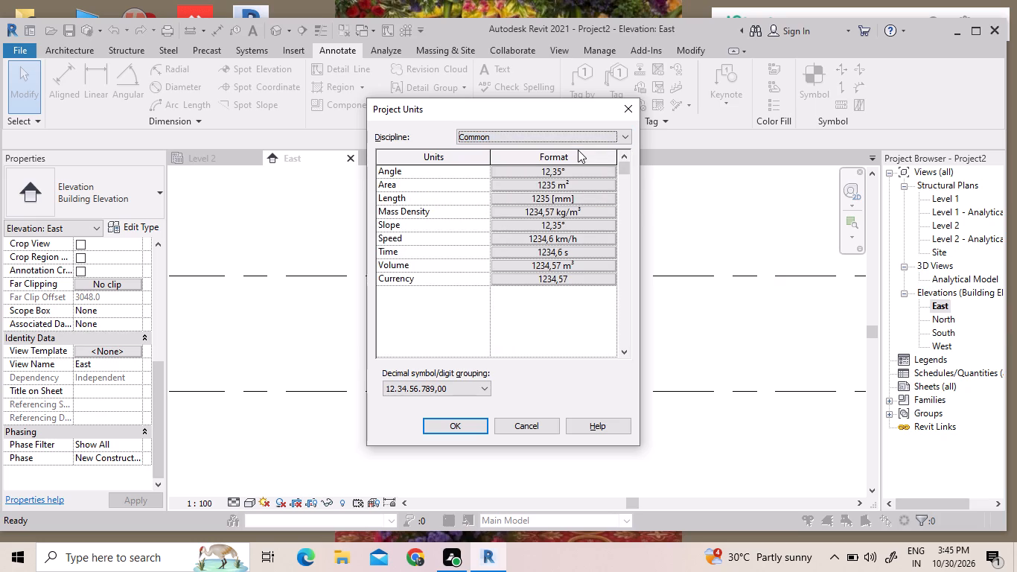
pyautogui.click(537, 198)
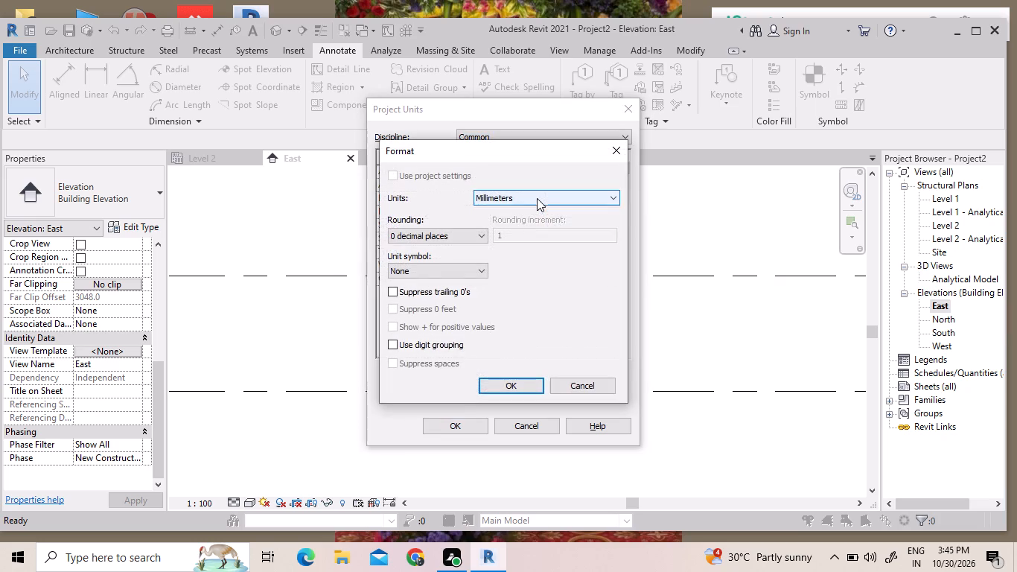
pyautogui.click(537, 198)
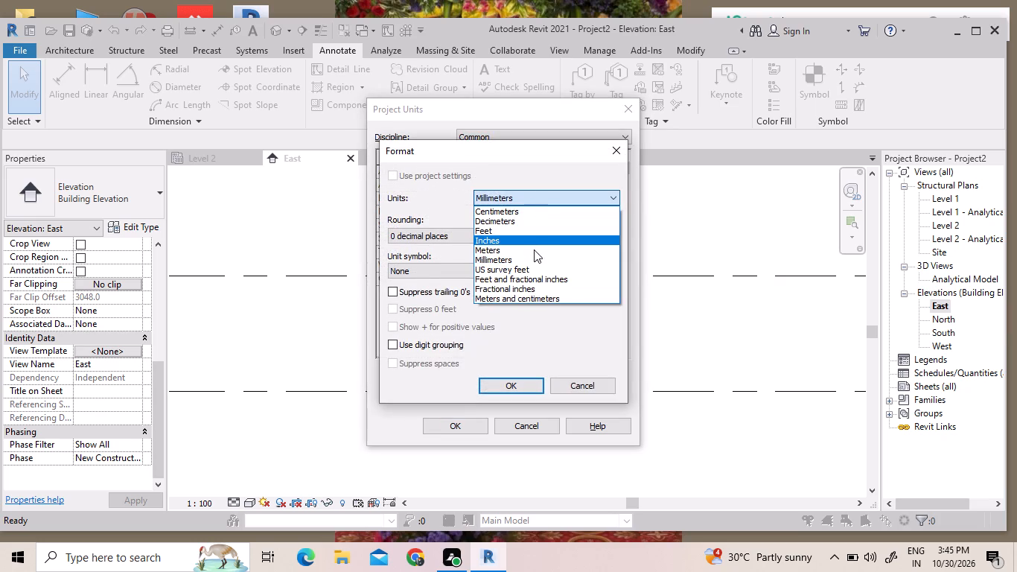
pyautogui.click(534, 250)
pyautogui.click(474, 232)
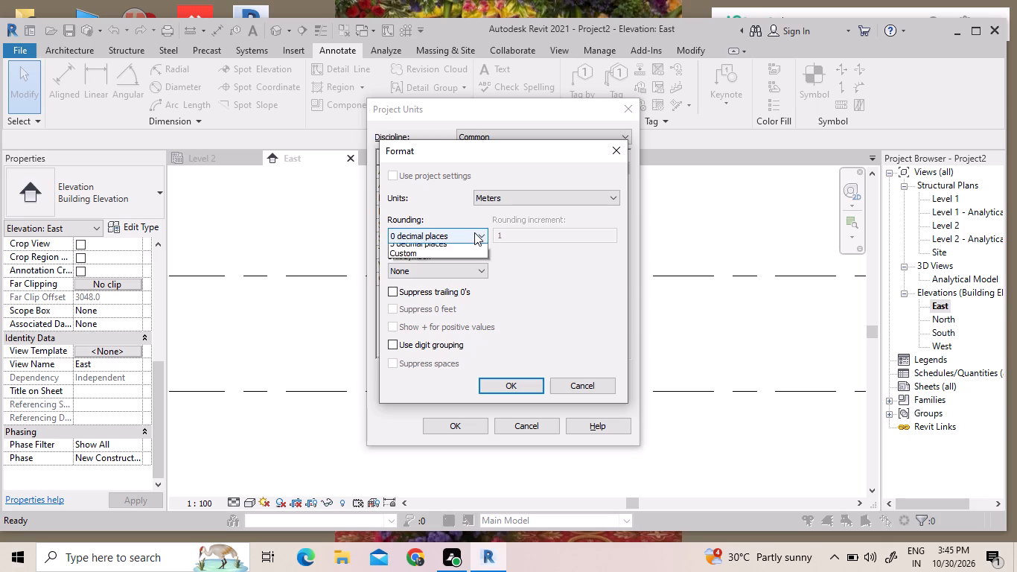
pyautogui.click(462, 278)
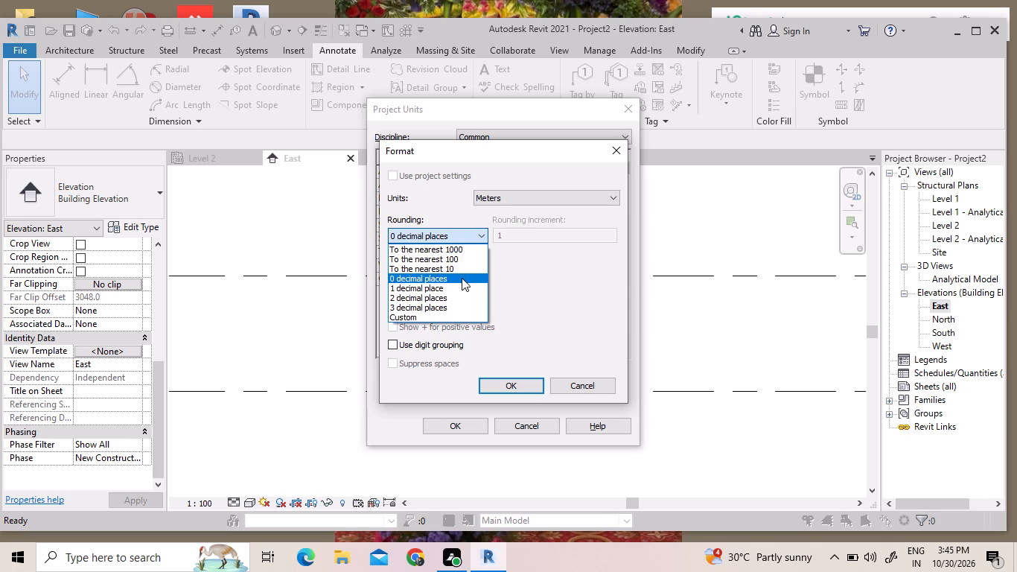
pyautogui.click(458, 274)
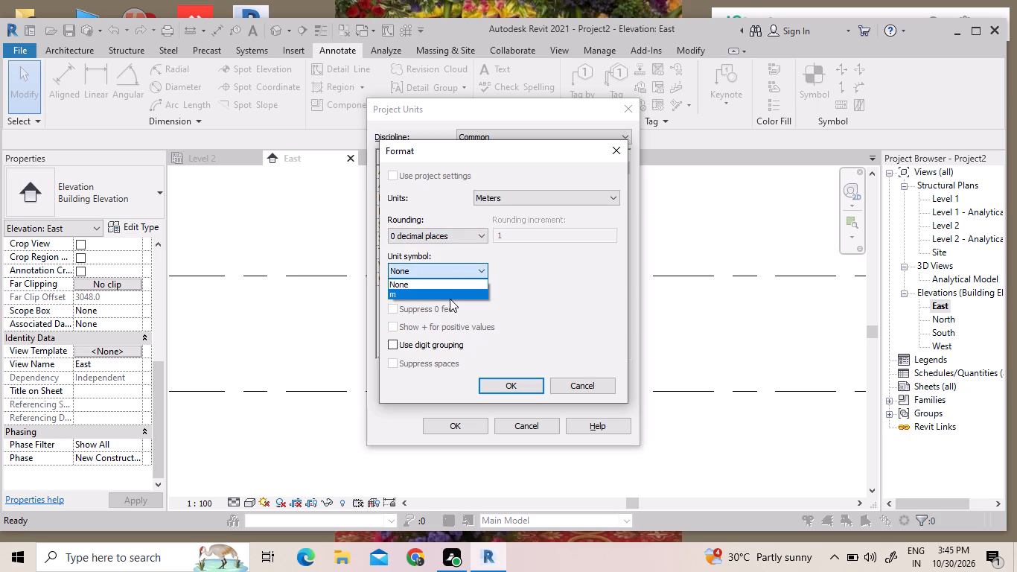
pyautogui.click(447, 293)
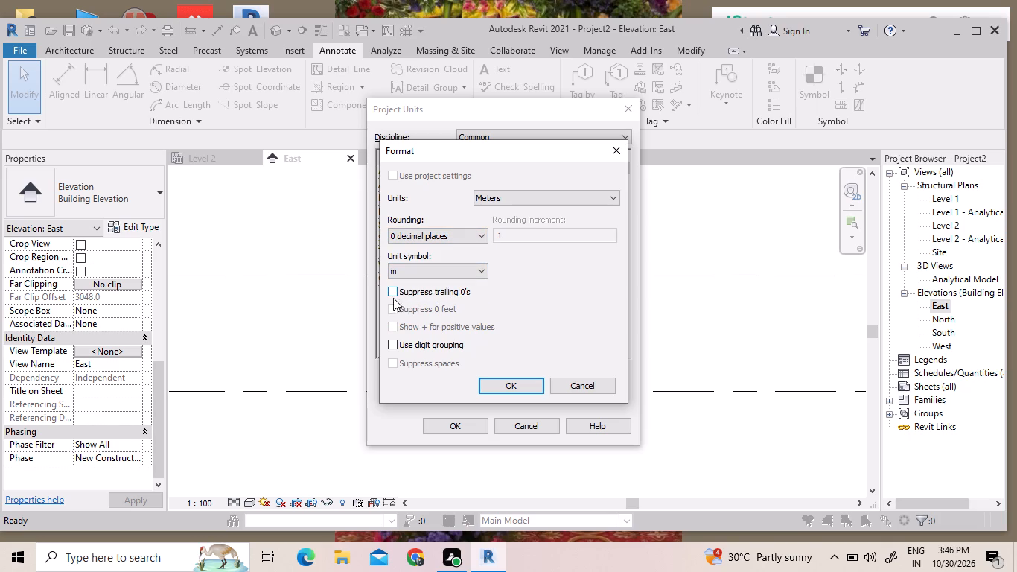
pyautogui.click(509, 382)
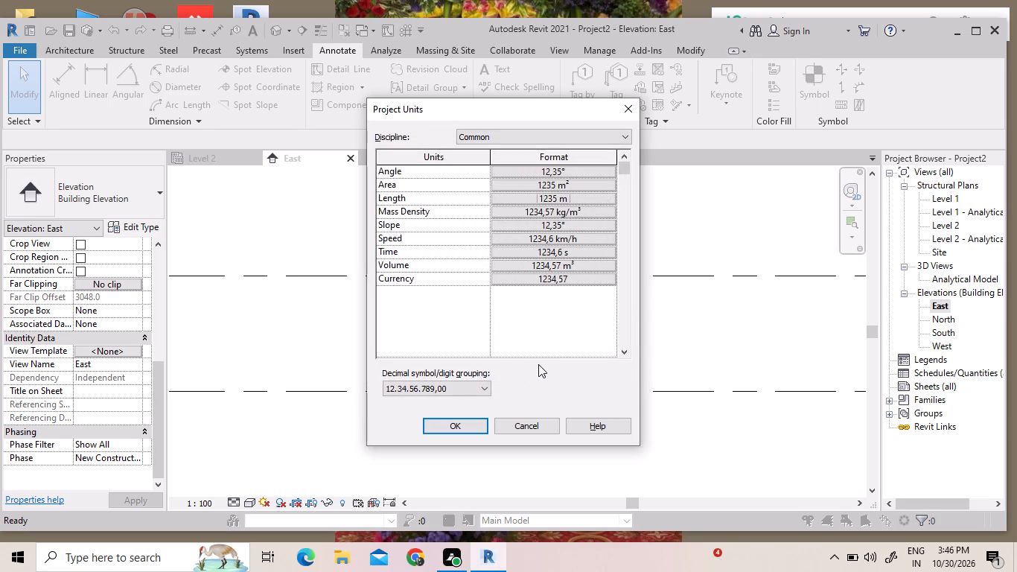
pyautogui.scroll(5, 538, 196)
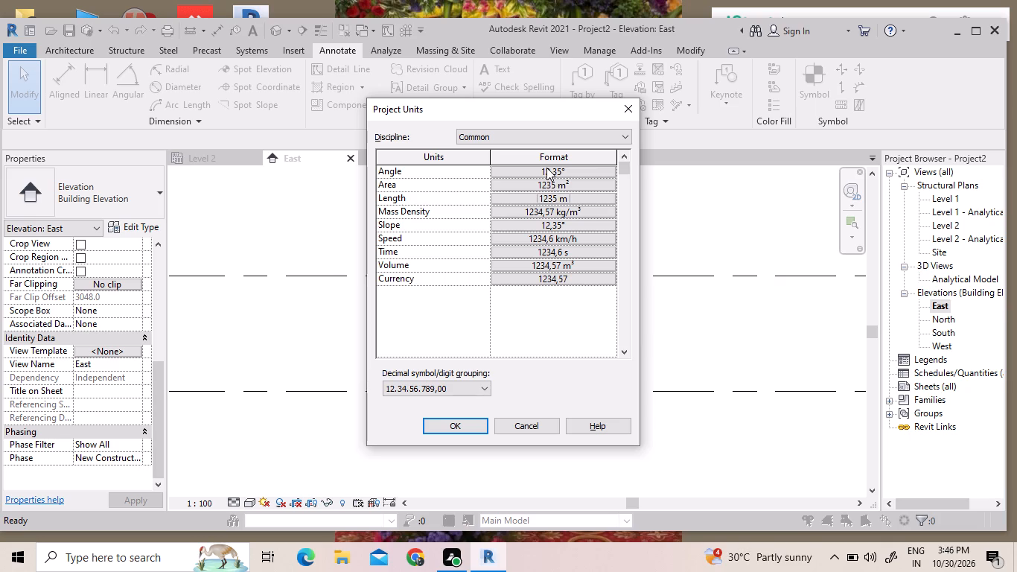
pyautogui.click(469, 422)
pyautogui.scroll(-4, 490, 357)
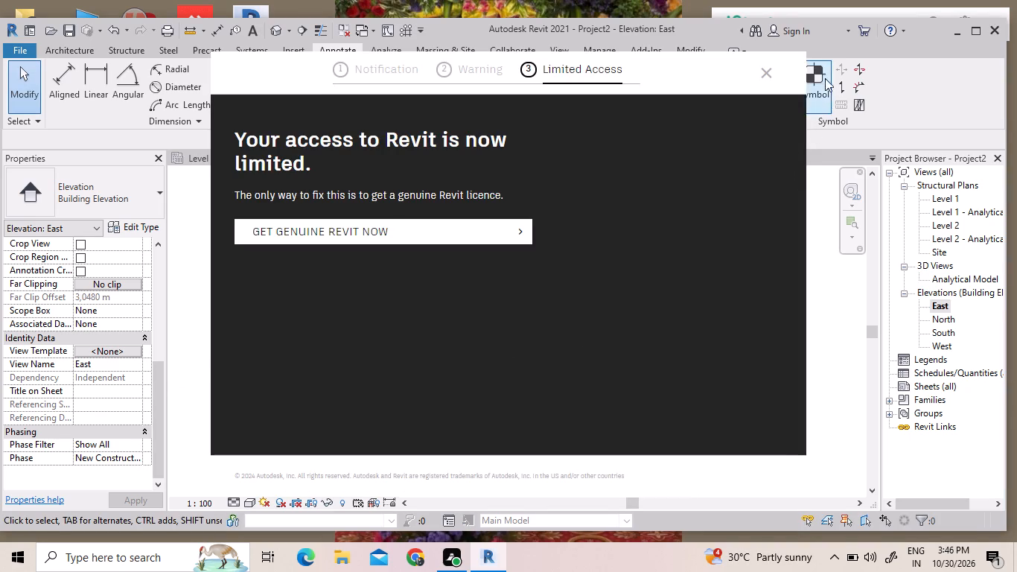
pyautogui.click(769, 71)
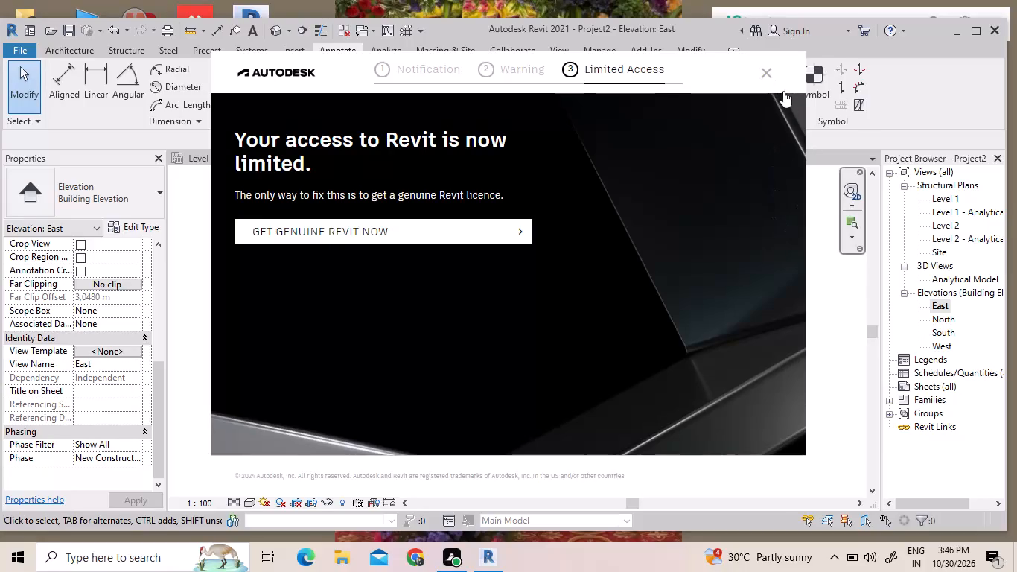
# Start the Level tool with a 3 m offset and use Pick Lines to add levels at 6 m and 9 m above Level 2.
pyautogui.scroll(2, 752, 331)
pyautogui.scroll(-2, 718, 353)
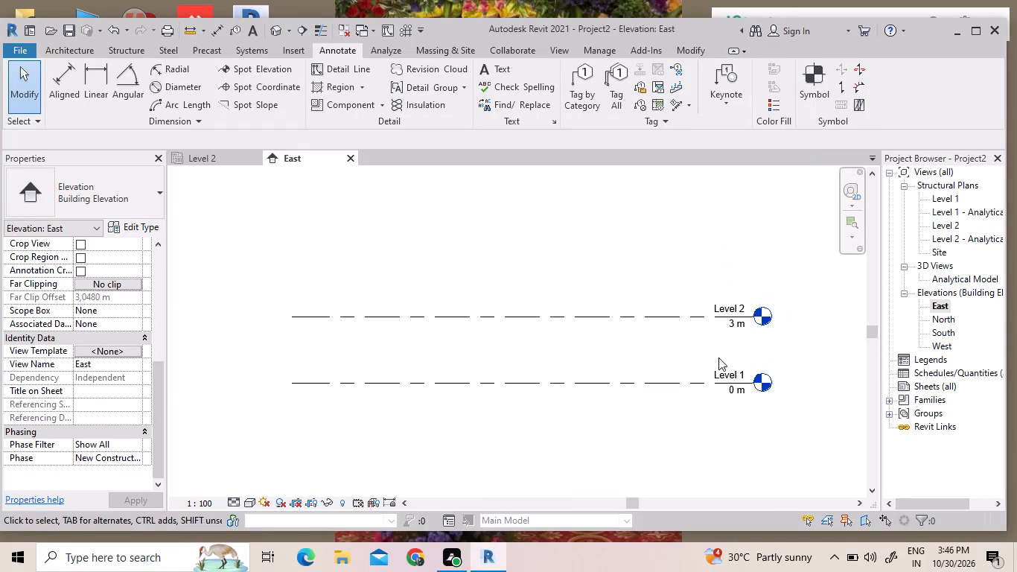
pyautogui.moveTo(704, 305); pyautogui.dragTo(693, 337, button='middle')
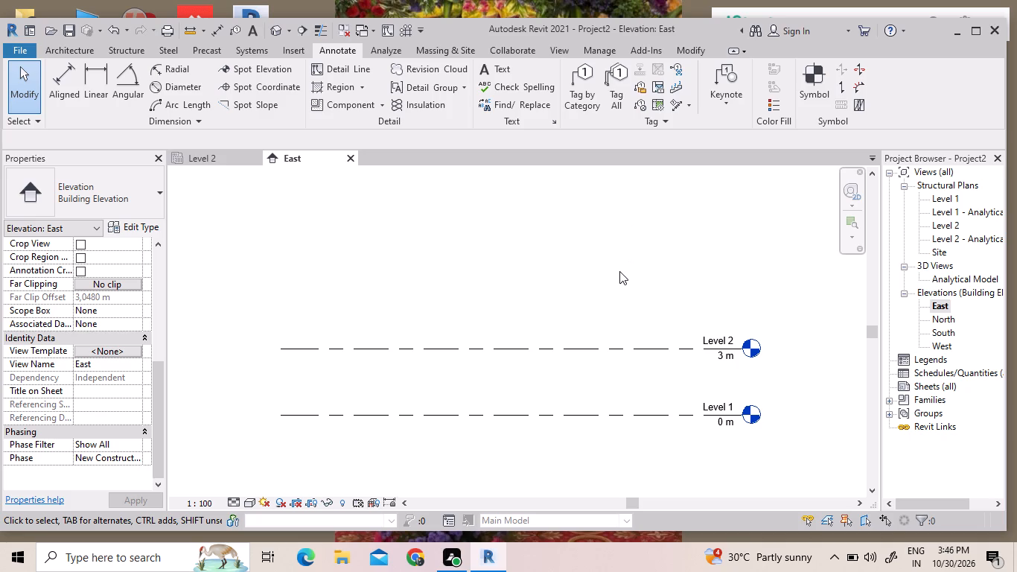
pyautogui.moveTo(621, 322); pyautogui.dragTo(645, 360, button='middle')
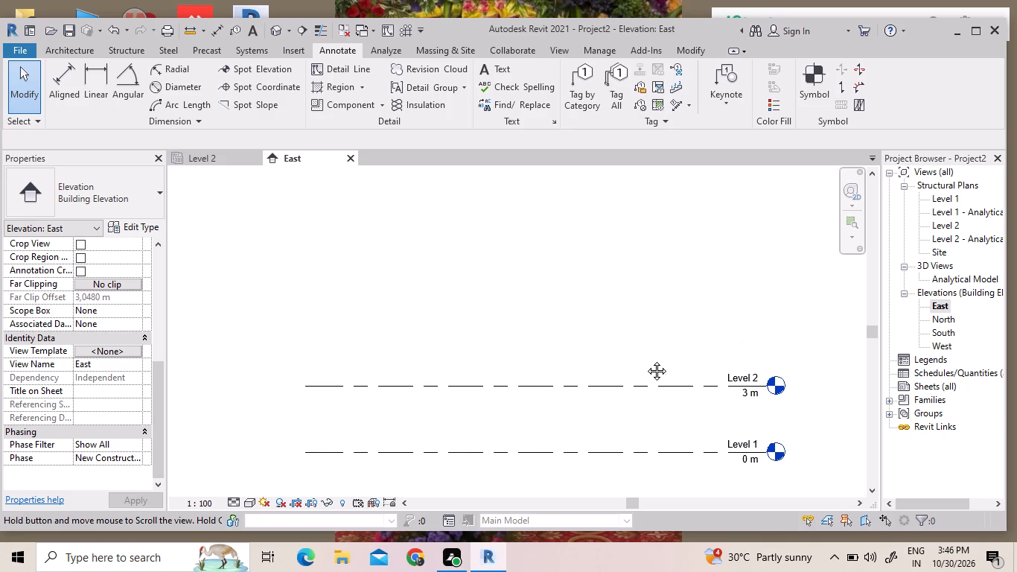
pyautogui.moveTo(645, 360); pyautogui.dragTo(598, 346, button='middle')
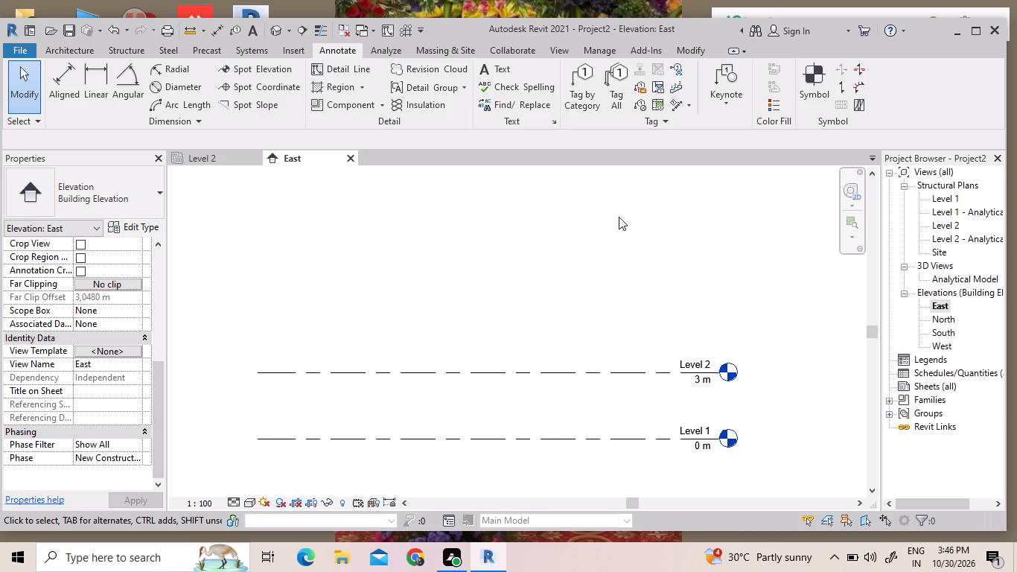
pyautogui.click(90, 51)
pyautogui.click(849, 77)
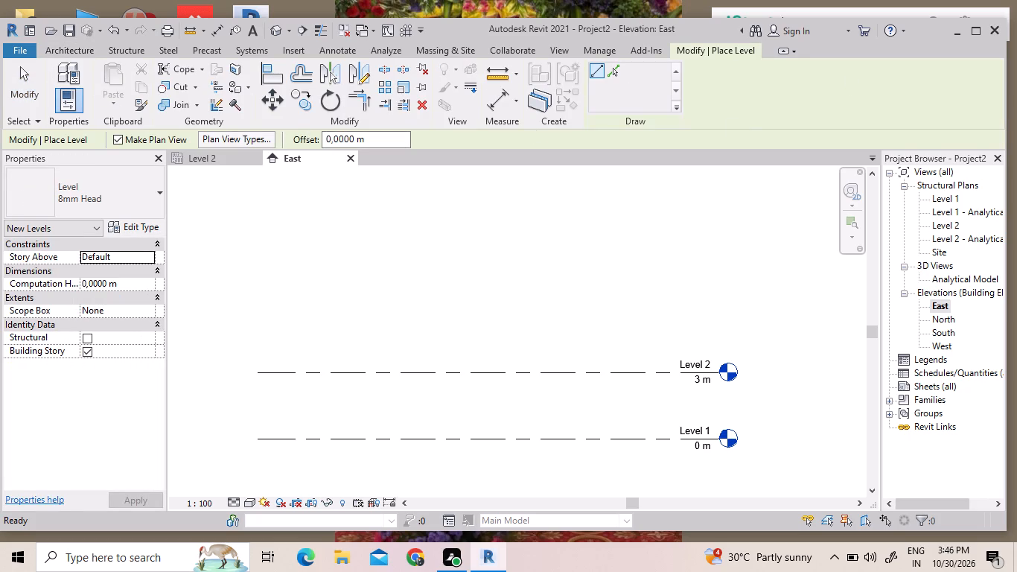
pyautogui.moveTo(374, 140); pyautogui.dragTo(315, 136)
pyautogui.write('3.0')
pyautogui.press('Return')
pyautogui.click(611, 68)
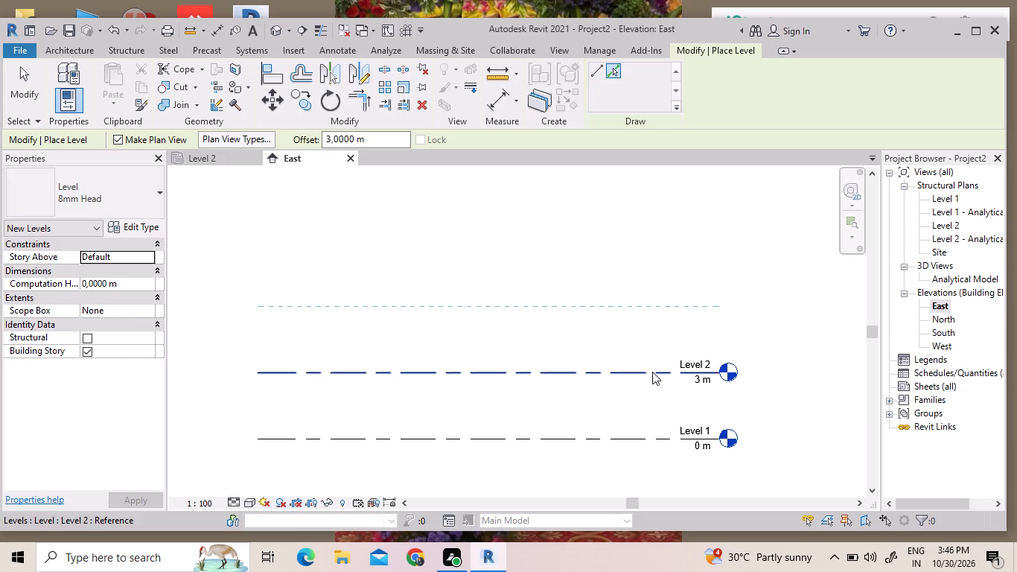
pyautogui.click(652, 372)
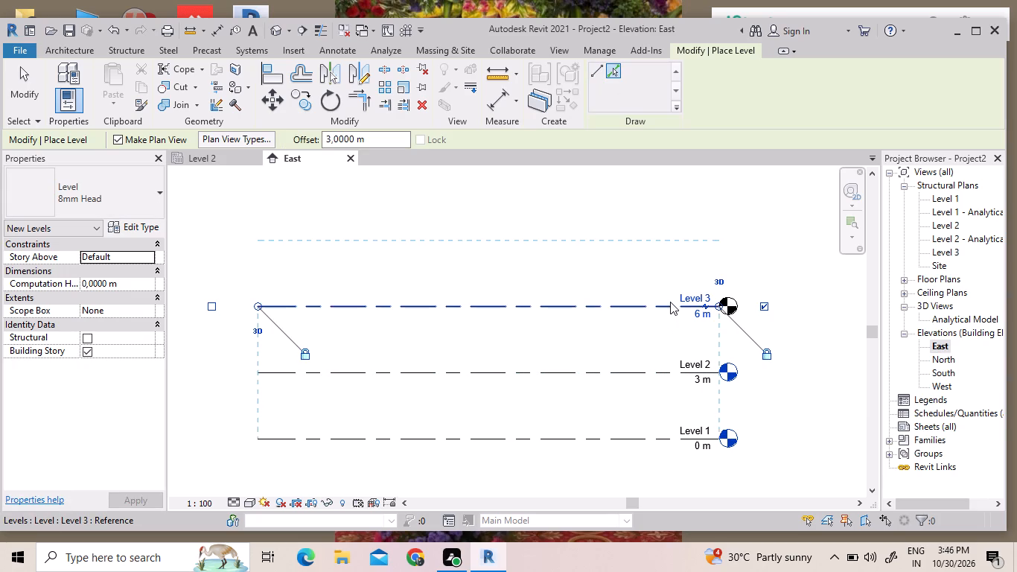
pyautogui.click(670, 302)
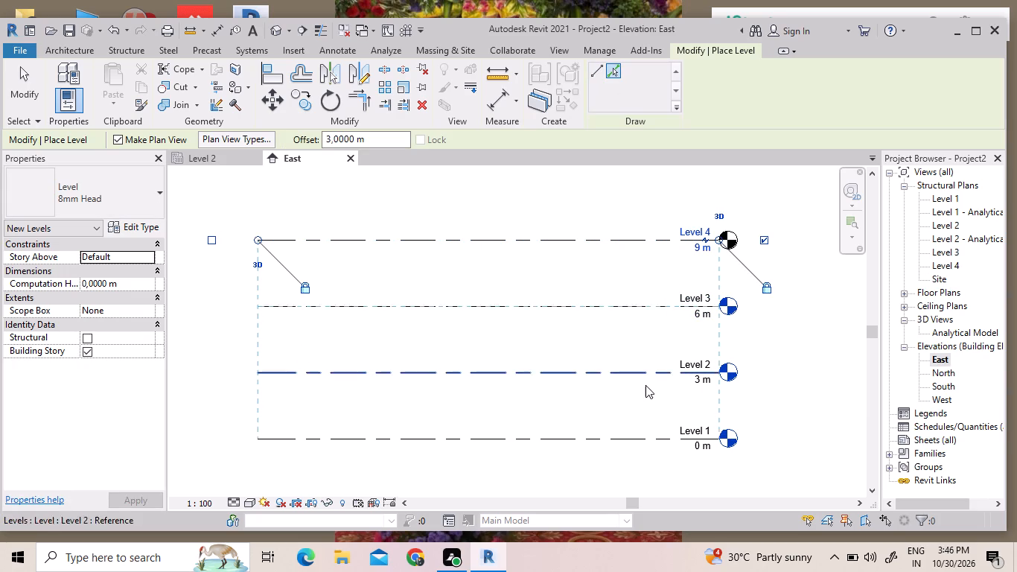
# Continue picking each topmost level with the 3 m offset to add levels at 12, 15, 18, 21 and 24 m.
pyautogui.moveTo(644, 395); pyautogui.dragTo(673, 454, button='middle')
pyautogui.click(670, 297)
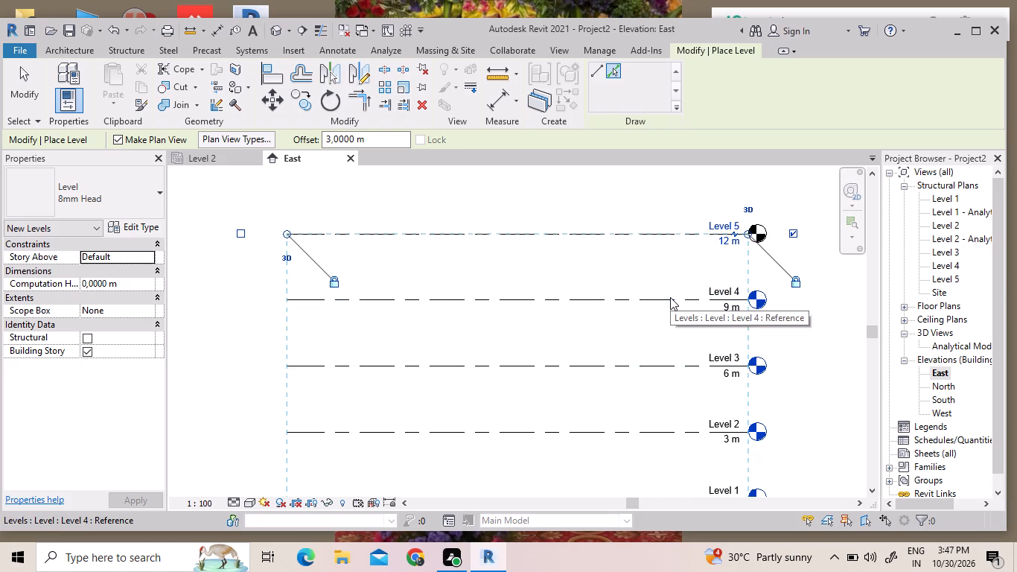
pyautogui.click(671, 232)
pyautogui.scroll(-3, 672, 298)
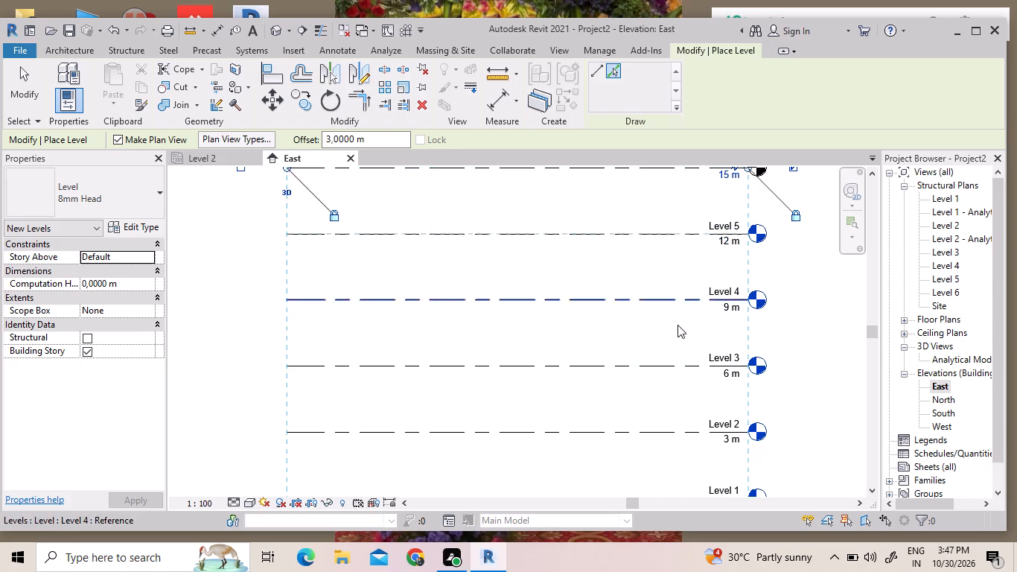
pyautogui.moveTo(665, 185); pyautogui.dragTo(665, 325, button='middle')
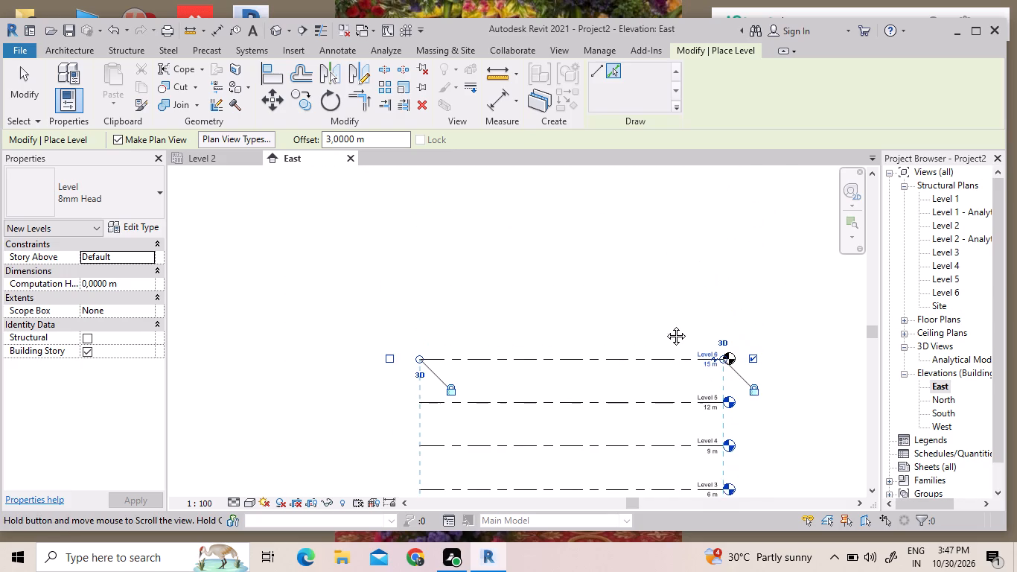
pyautogui.moveTo(665, 325); pyautogui.dragTo(663, 322, button='middle')
pyautogui.click(661, 355)
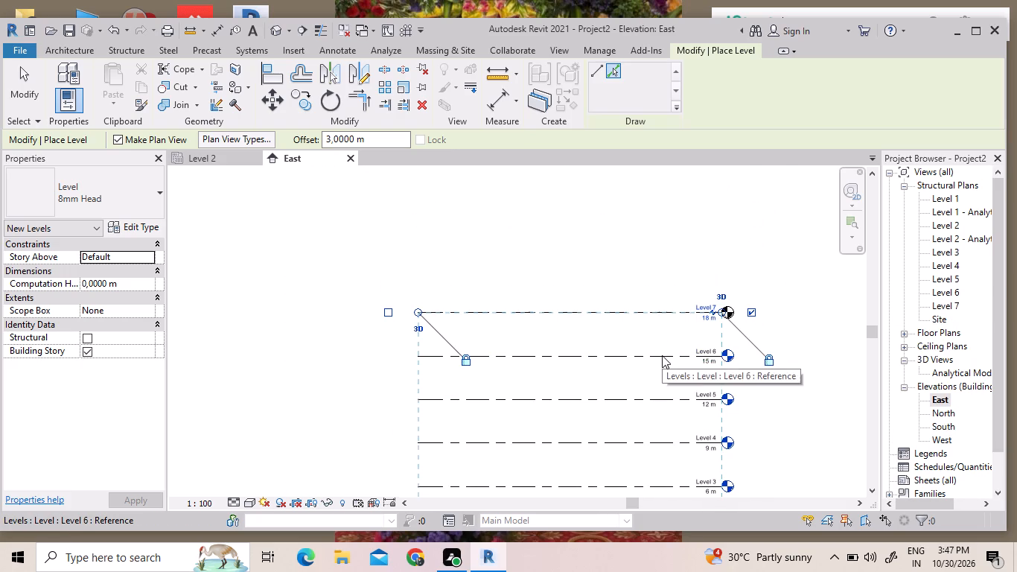
pyautogui.click(664, 312)
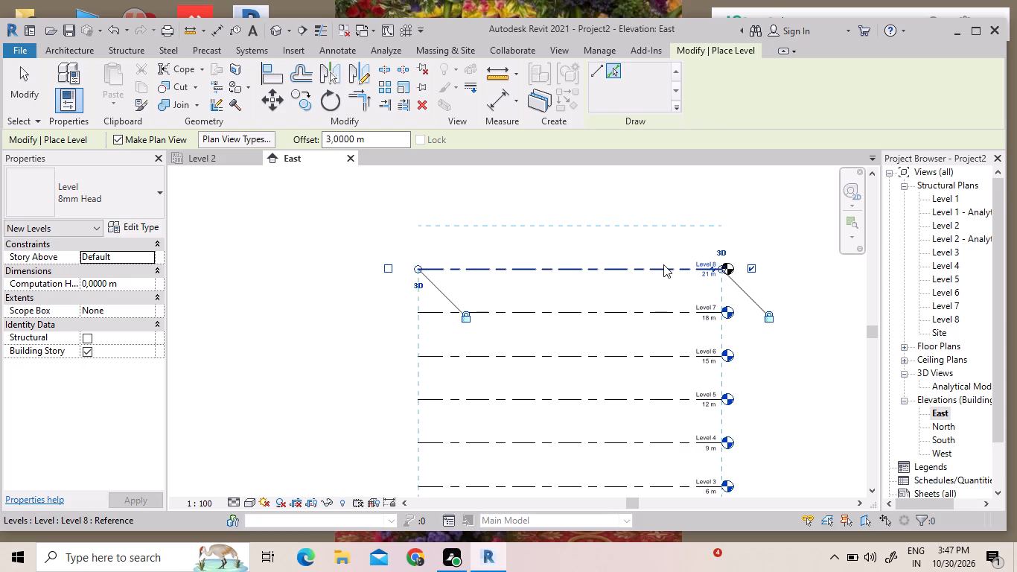
pyautogui.click(663, 264)
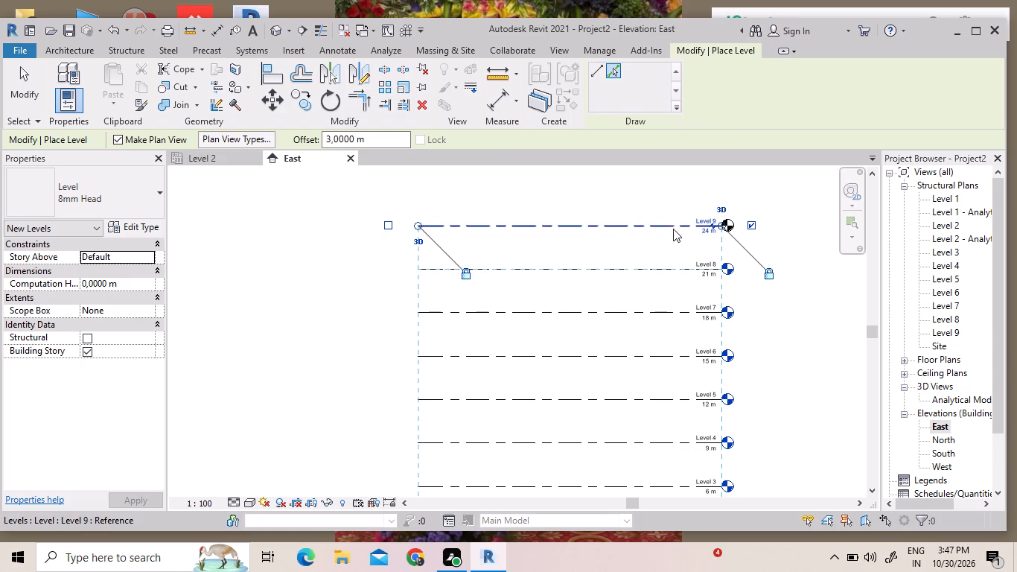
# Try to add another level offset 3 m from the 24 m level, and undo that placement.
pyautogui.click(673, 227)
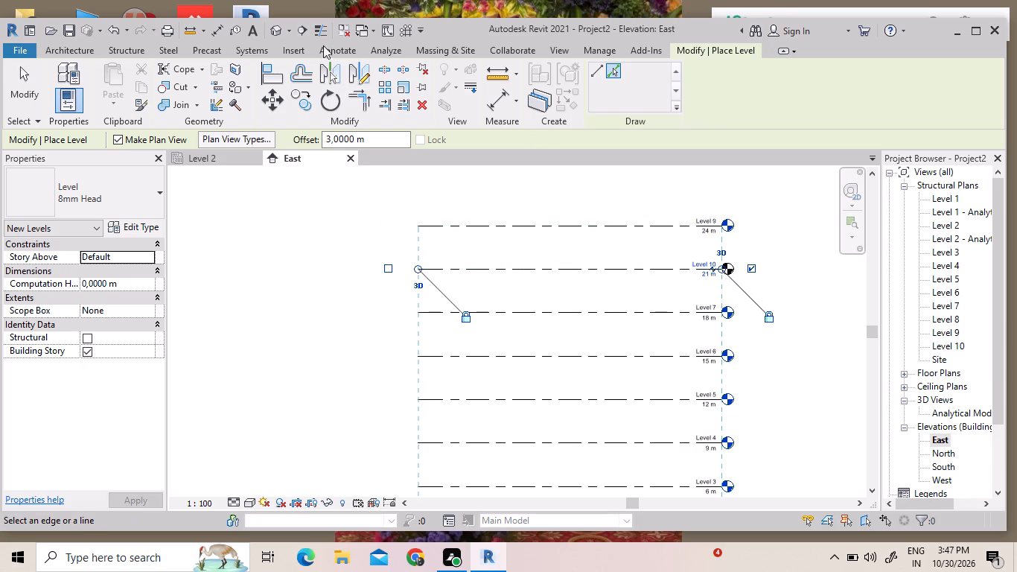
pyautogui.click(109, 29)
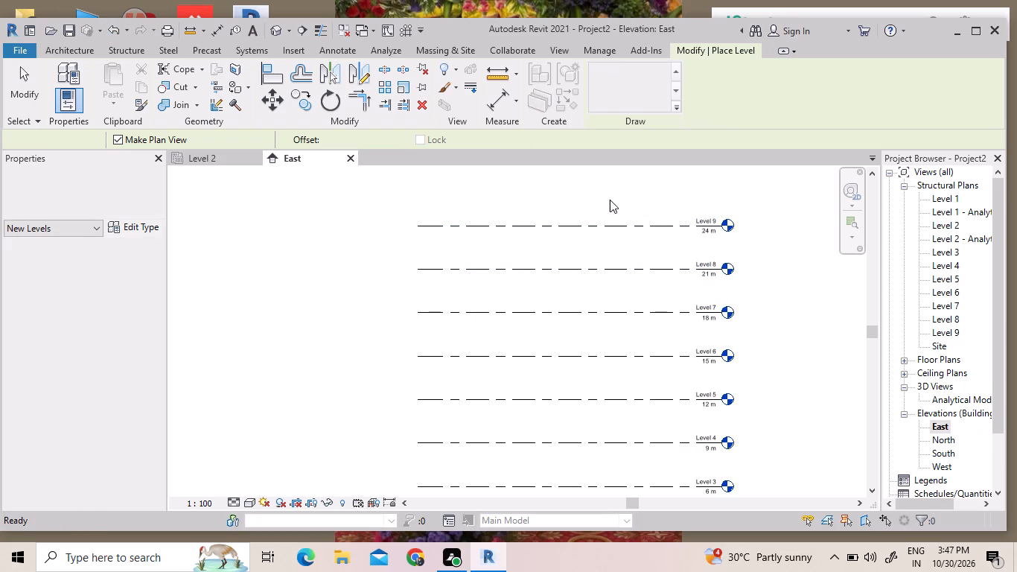
# Pick the 24 m level with the 3 m offset to add a level at 27 m above it.
pyautogui.moveTo(611, 198); pyautogui.dragTo(563, 304, button='middle')
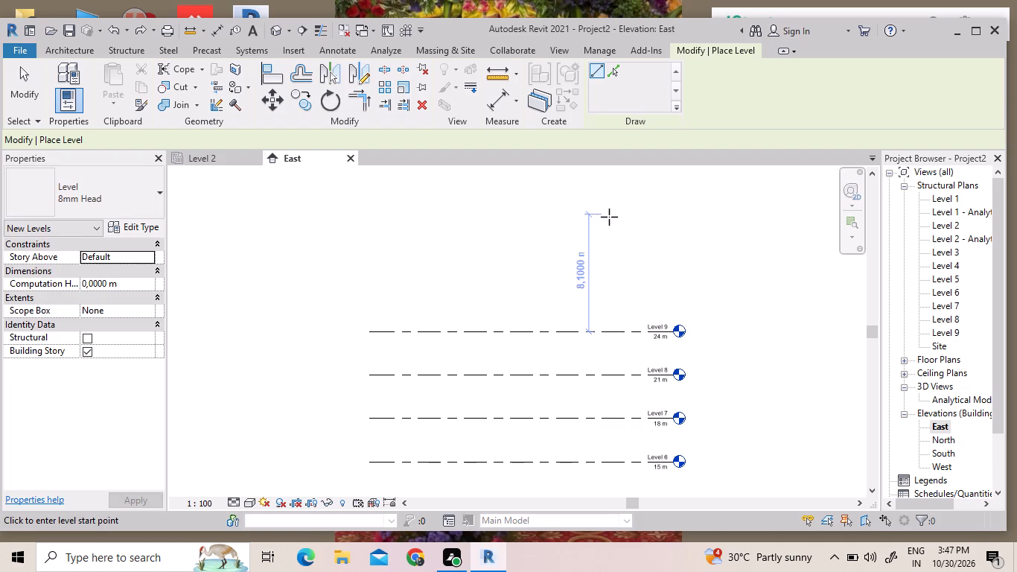
pyautogui.scroll(3, 597, 286)
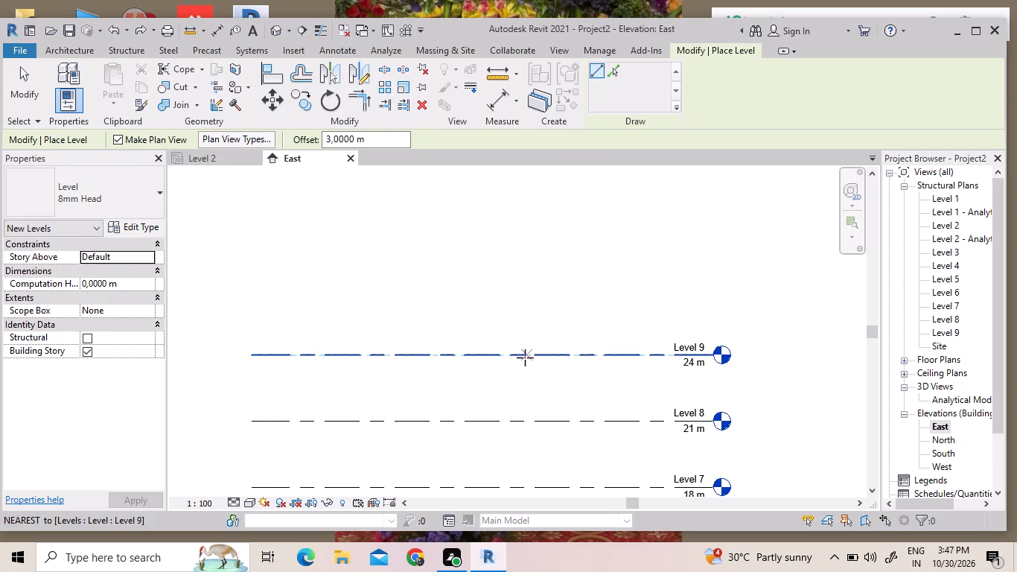
pyautogui.click(616, 65)
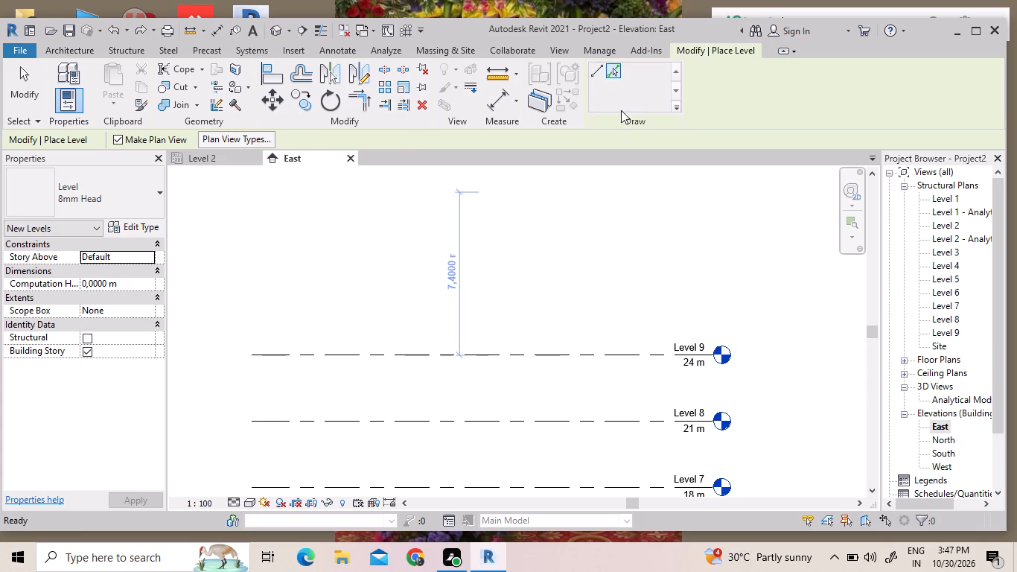
pyautogui.click(616, 352)
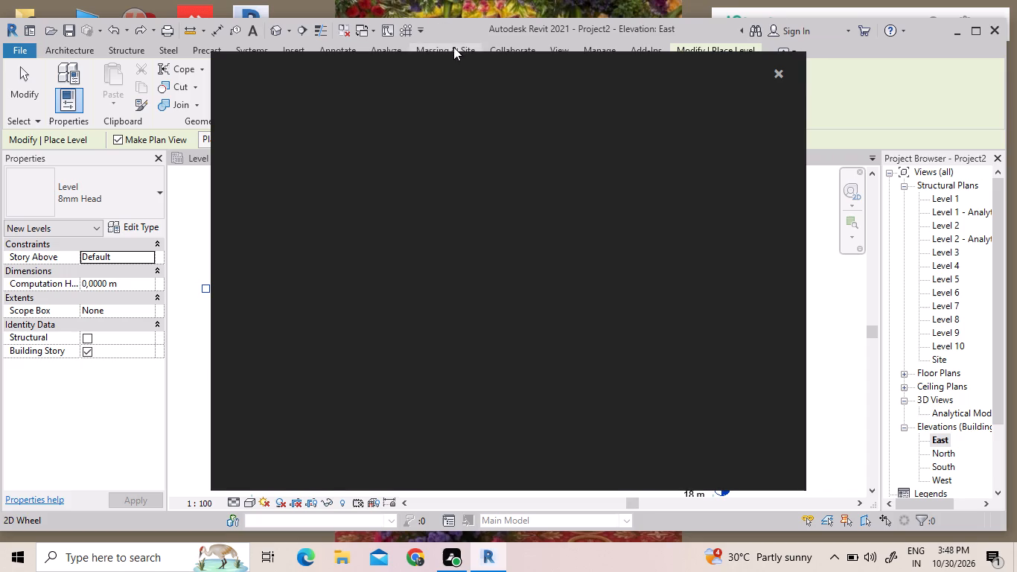
pyautogui.click(775, 69)
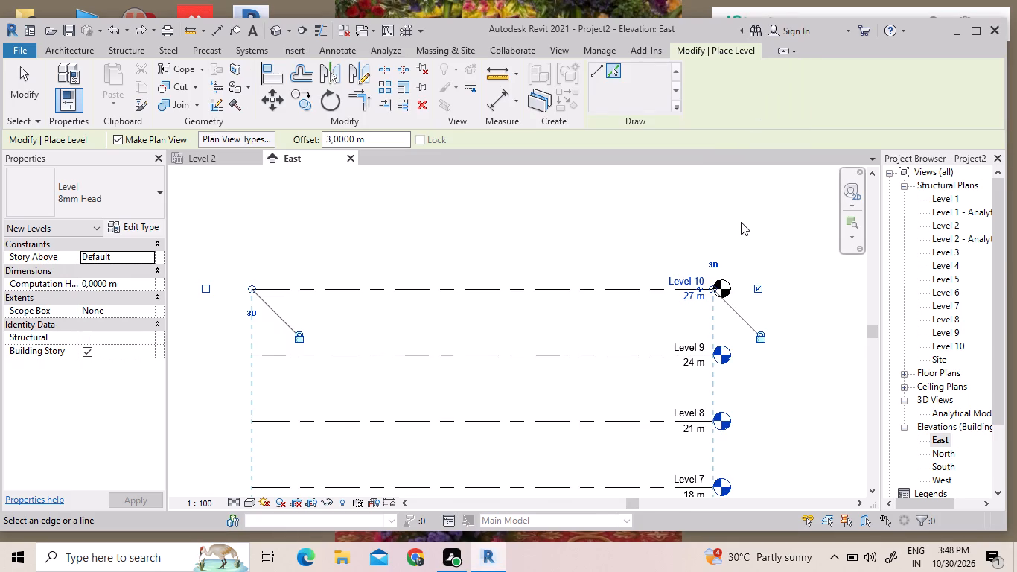
# Close the open Level 2 plan view, keeping the East elevation open.
pyautogui.scroll(-1, 748, 255)
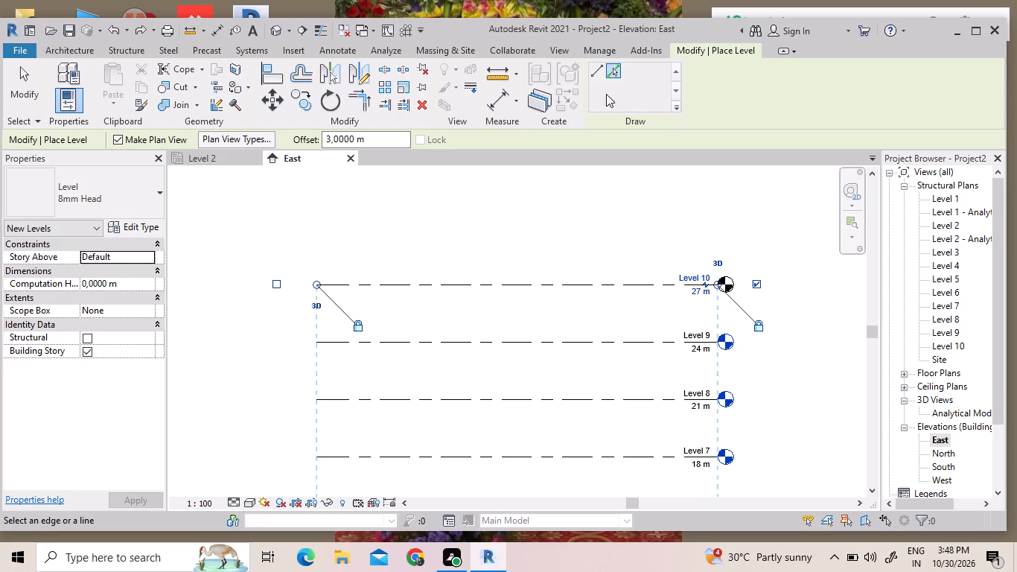
pyautogui.click(255, 155)
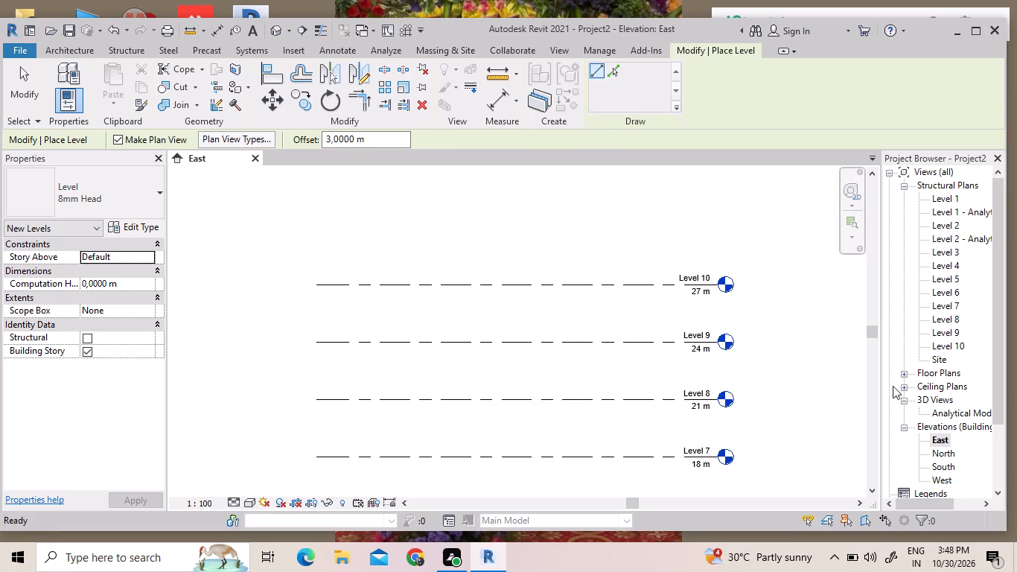
# Check which levels are listed under Structural Plans, Floor Plans and Ceiling Plans in the project.
pyautogui.click(907, 186)
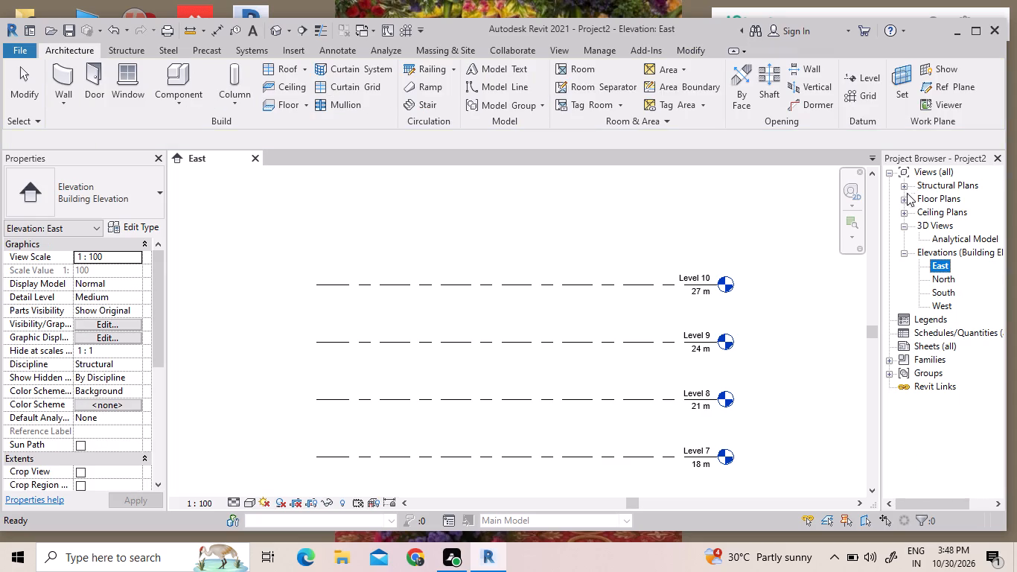
pyautogui.click(905, 192)
pyautogui.click(905, 199)
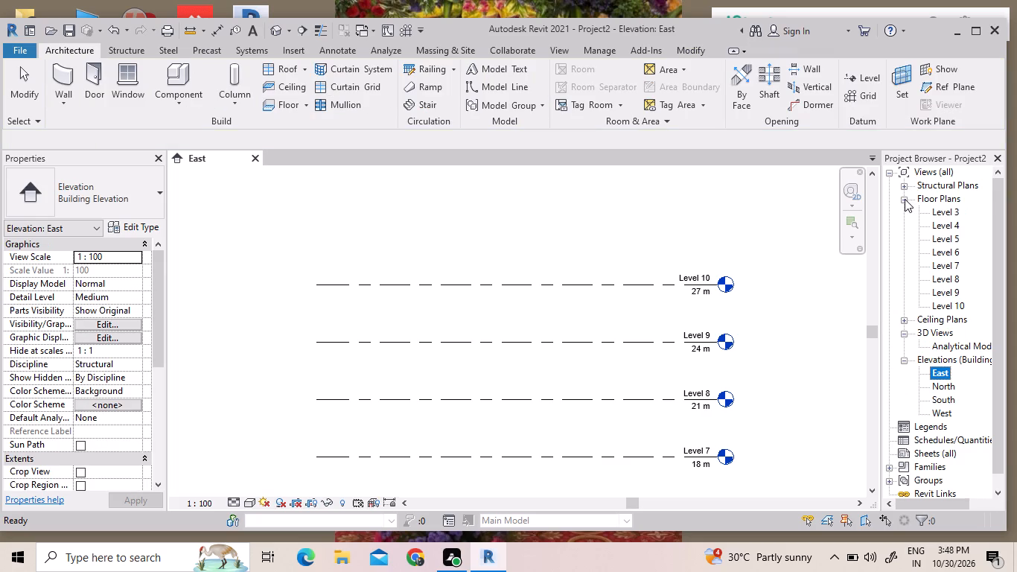
pyautogui.click(905, 199)
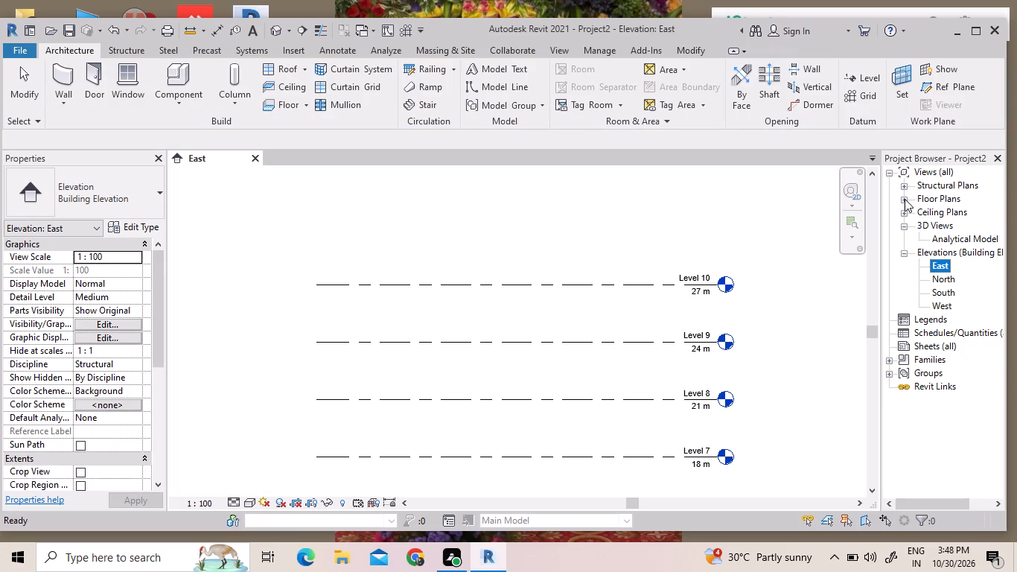
pyautogui.click(906, 214)
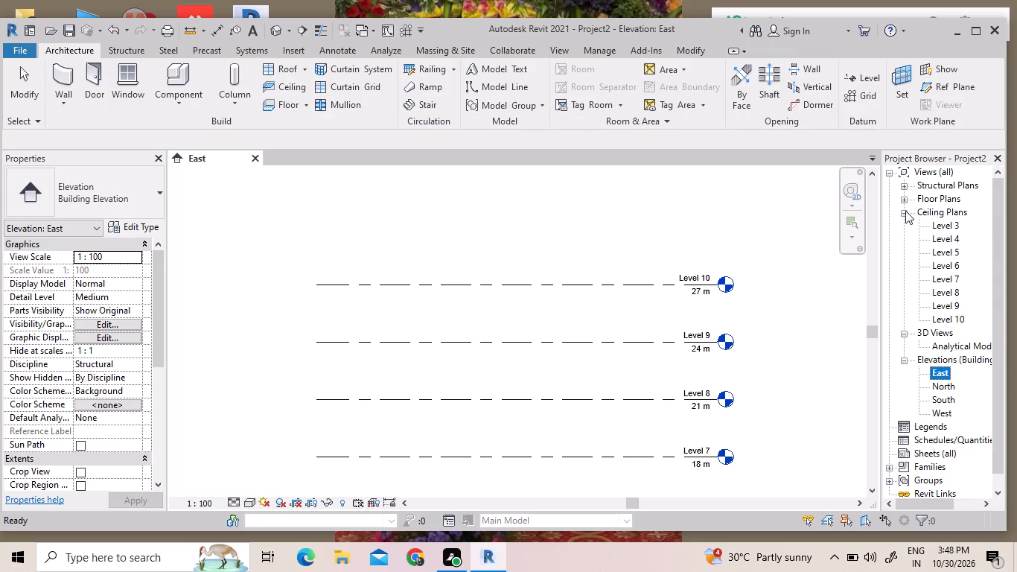
pyautogui.click(905, 211)
pyautogui.click(906, 188)
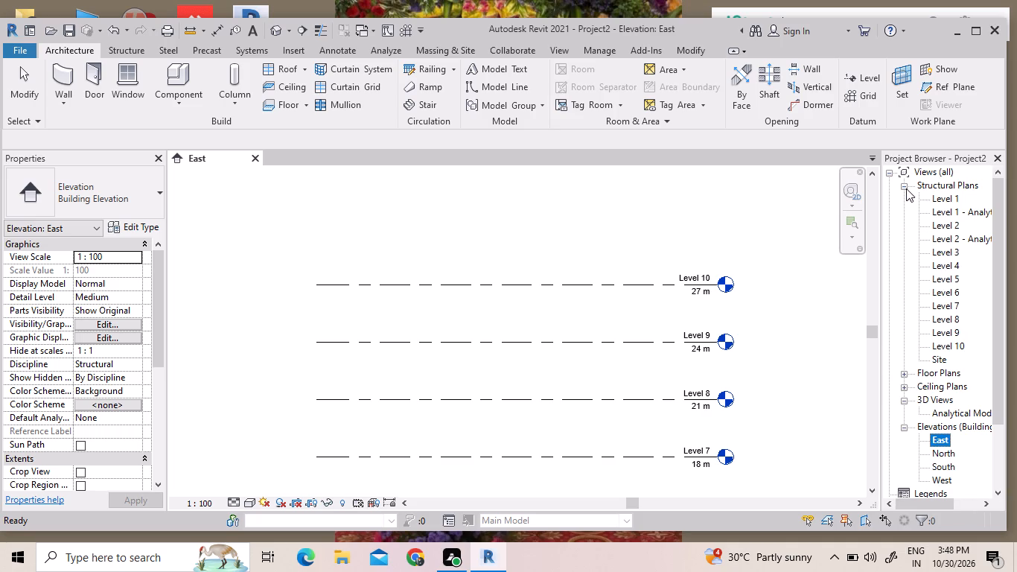
# Create new floor plan views for Level 1 and Level 2.
pyautogui.click(568, 53)
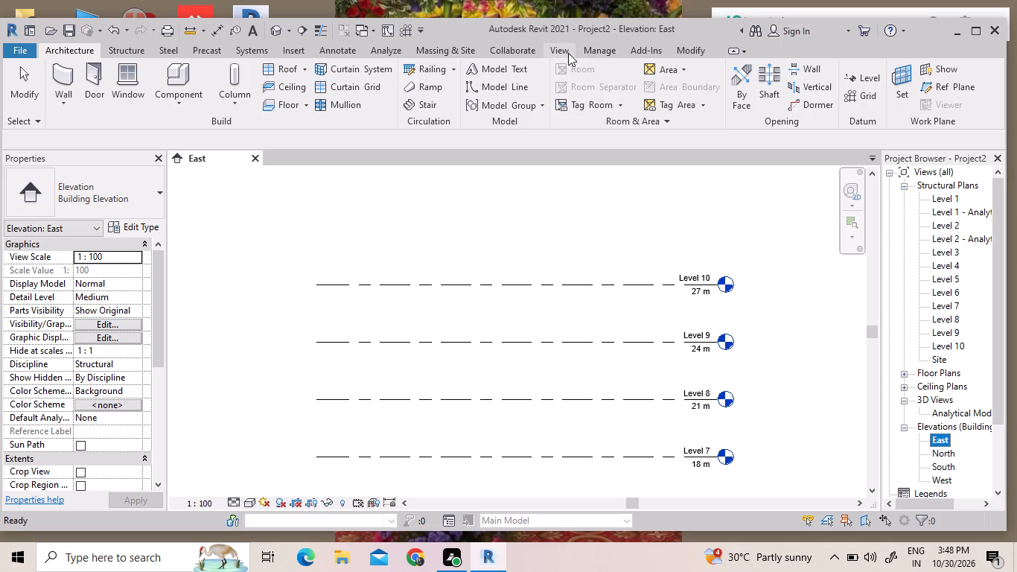
pyautogui.click(570, 69)
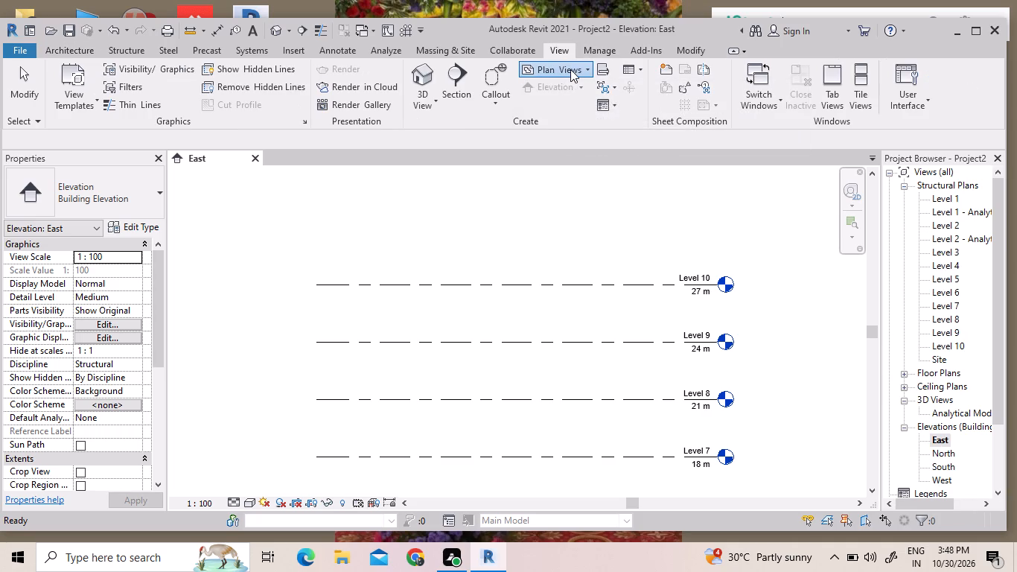
pyautogui.click(573, 93)
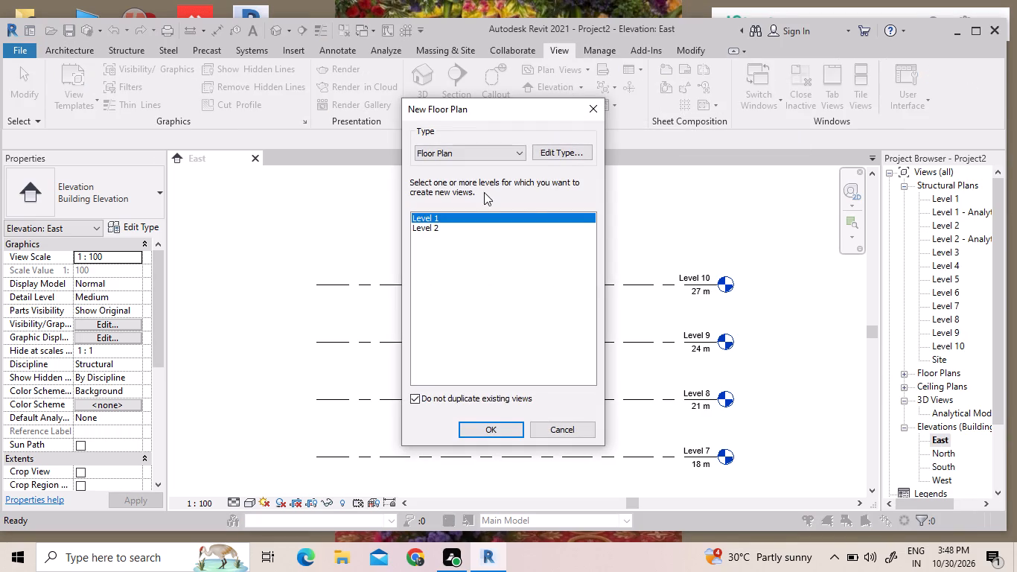
pyautogui.moveTo(471, 268); pyautogui.dragTo(437, 214)
pyautogui.click(445, 223)
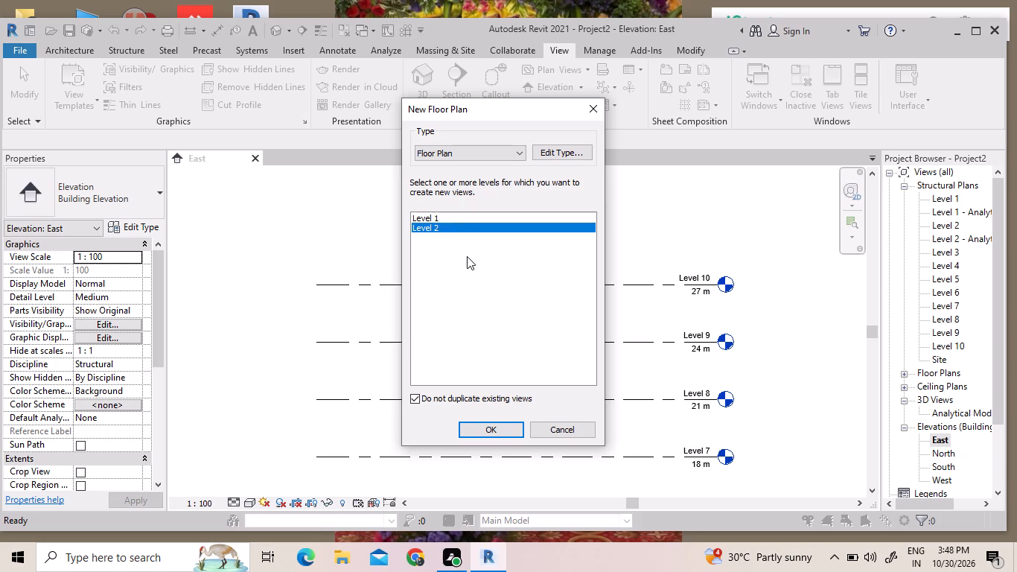
pyautogui.moveTo(467, 256); pyautogui.dragTo(448, 220)
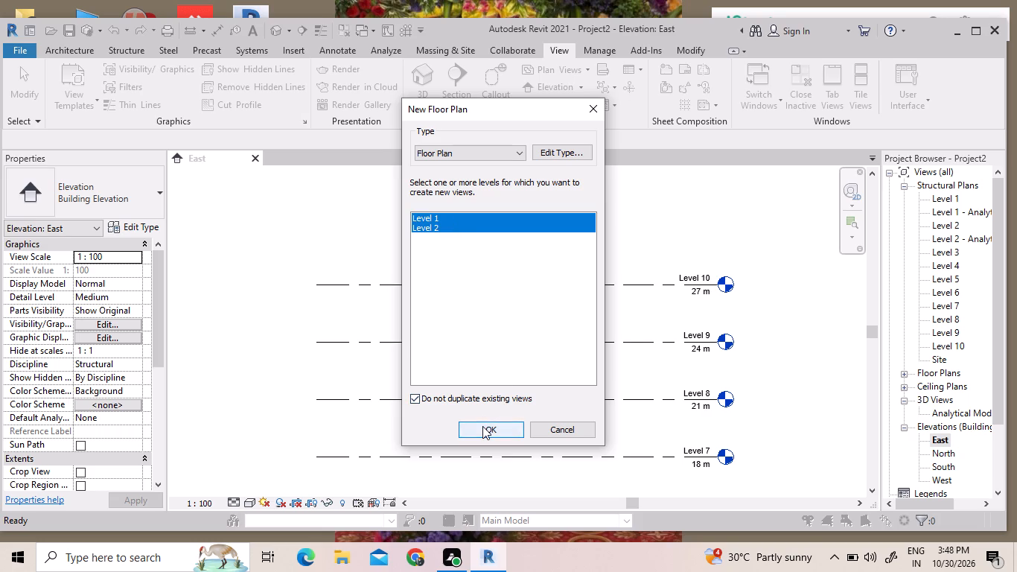
pyautogui.click(482, 426)
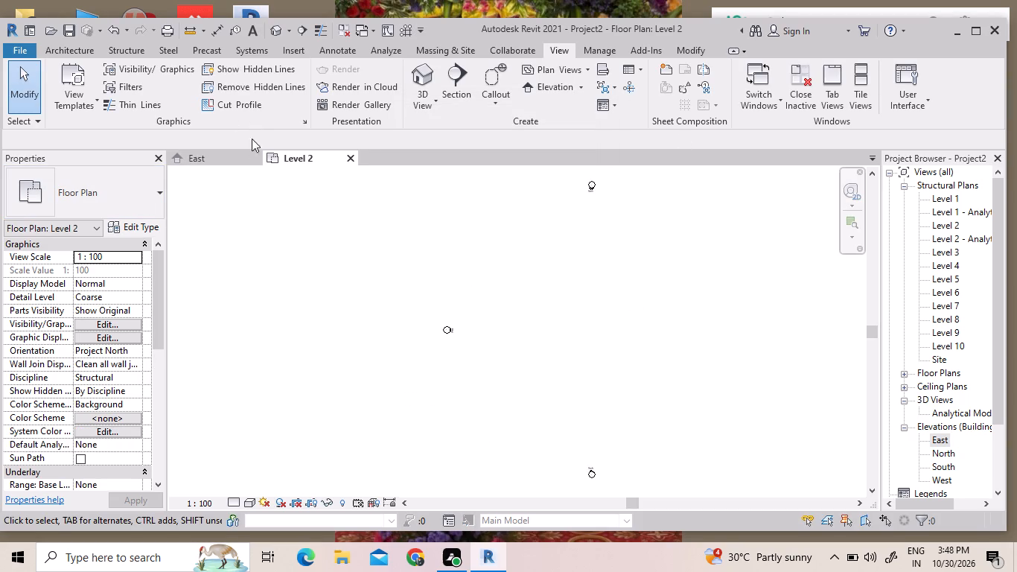
# Close the Level 2 floor plan view, keeping the East elevation open.
pyautogui.click(238, 166)
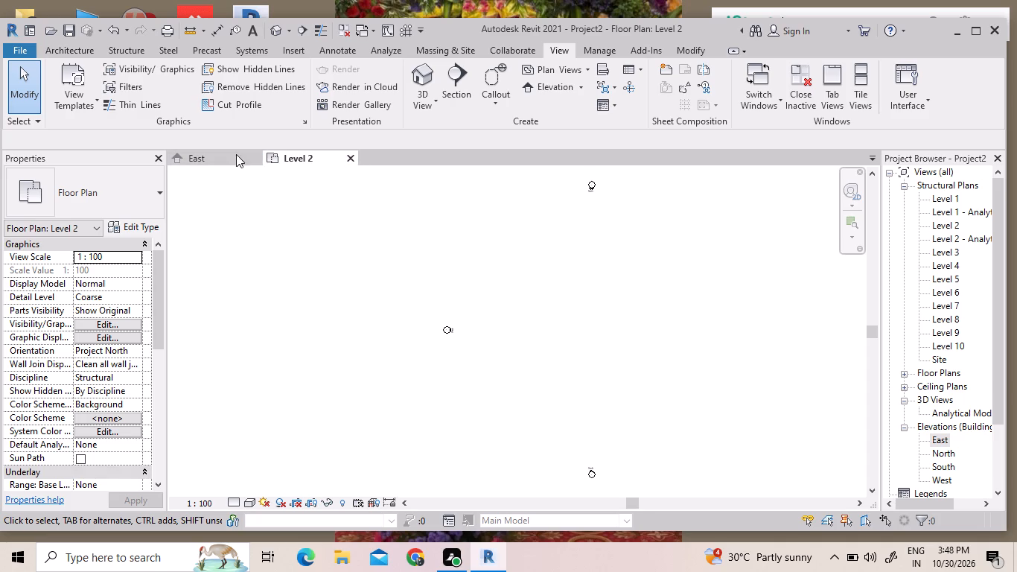
pyautogui.click(224, 159)
pyautogui.click(307, 153)
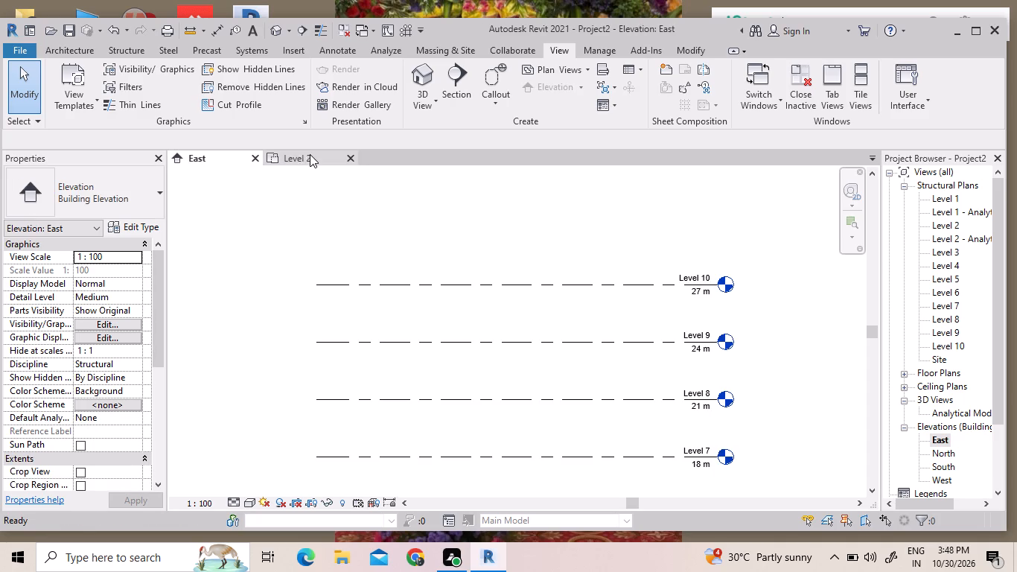
pyautogui.click(346, 156)
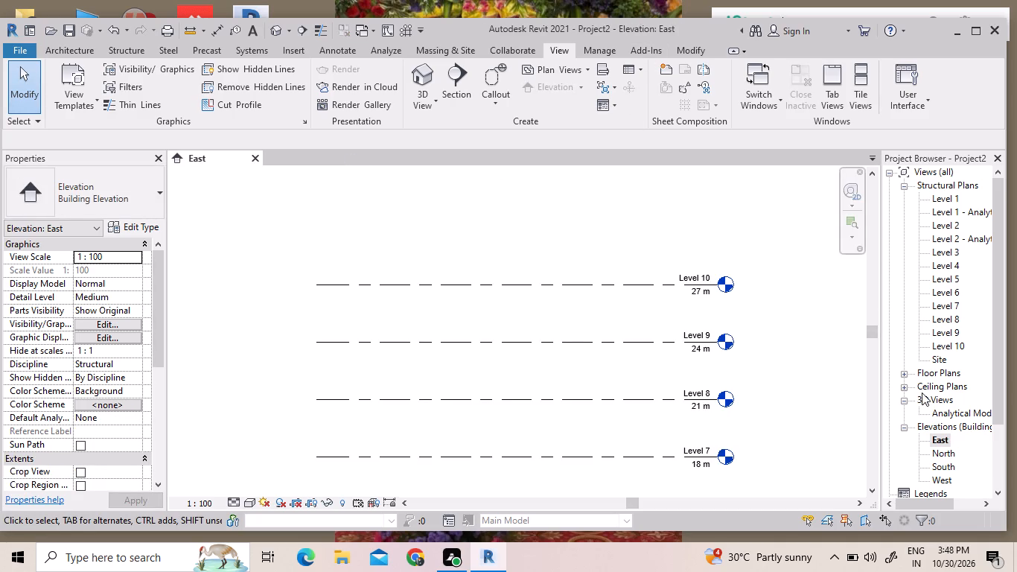
# Check which levels are listed under Floor Plans and Ceiling Plans in the project.
pyautogui.click(906, 378)
pyautogui.click(903, 375)
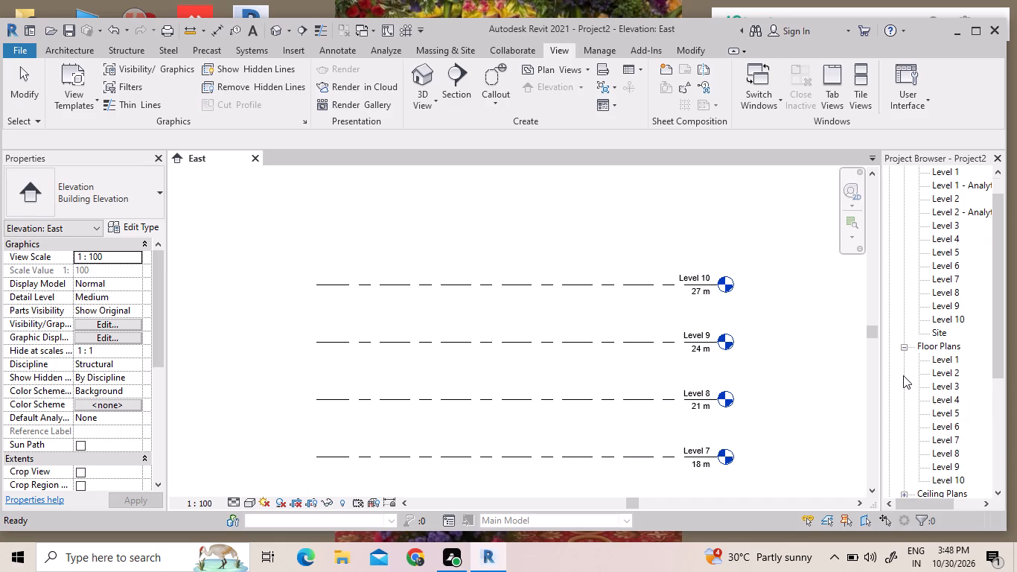
pyautogui.click(902, 347)
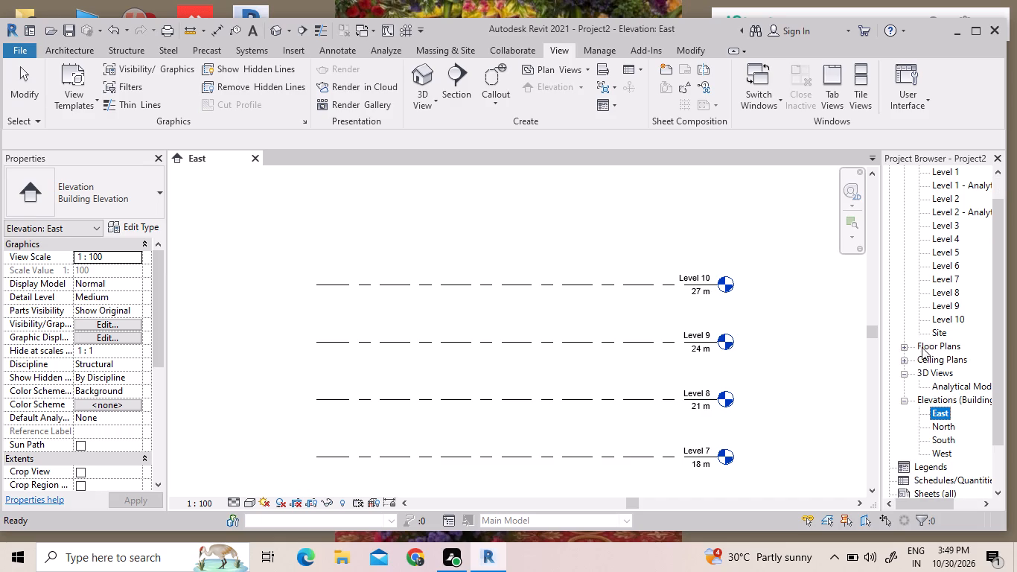
pyautogui.scroll(3, 932, 366)
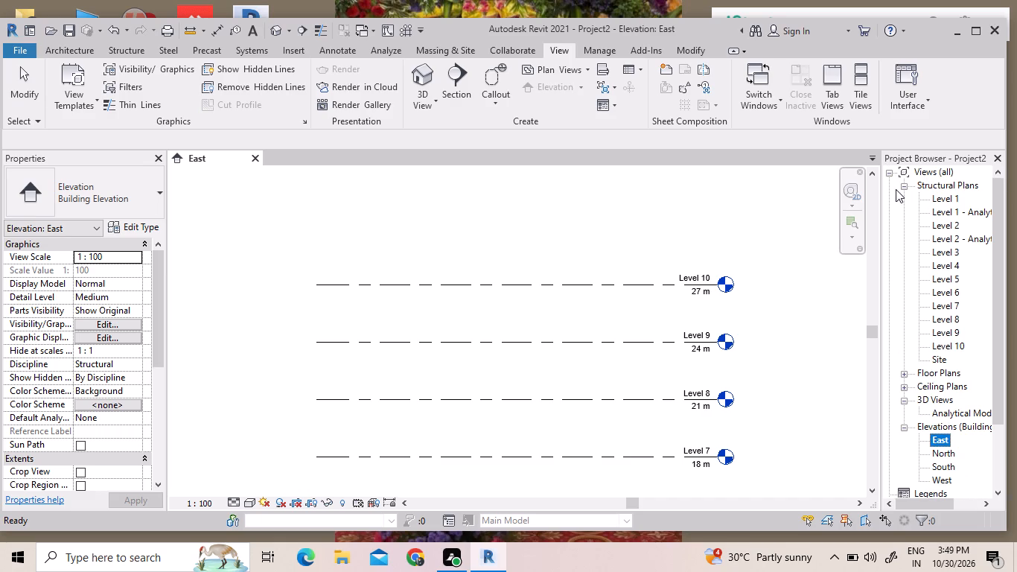
pyautogui.click(906, 186)
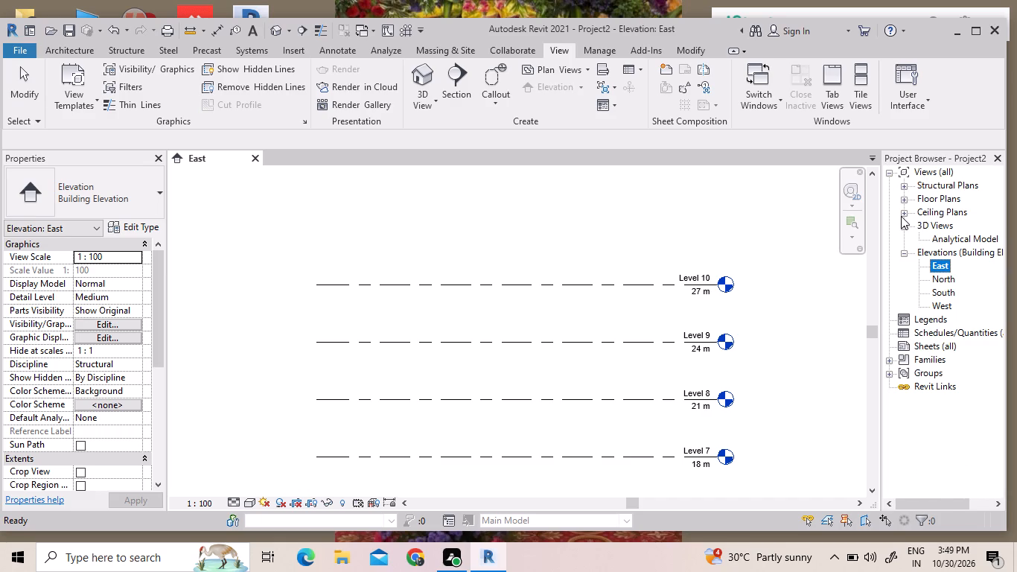
pyautogui.click(901, 216)
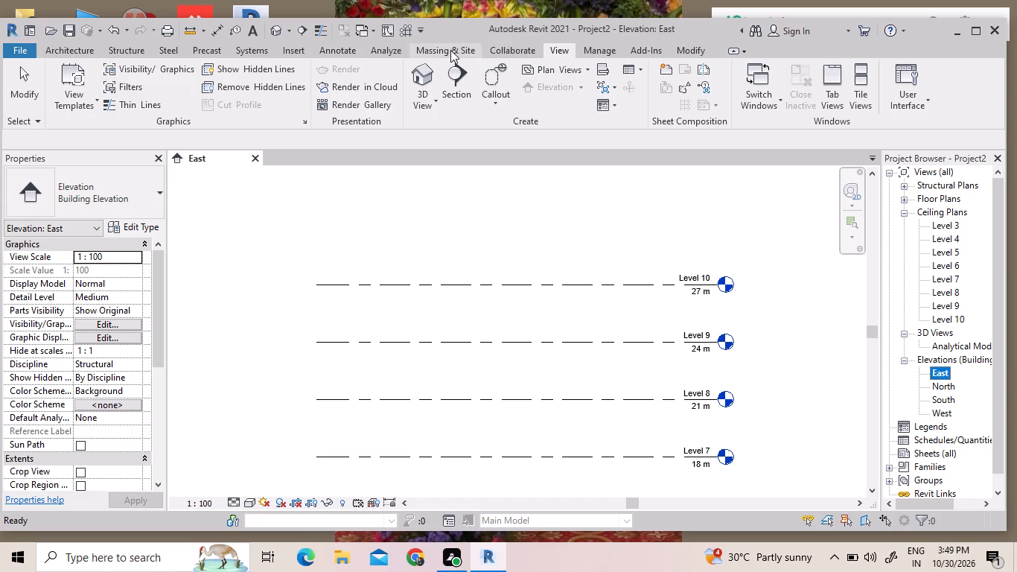
# Create new reflected ceiling plan views for Level 1 and Level 2.
pyautogui.click(547, 64)
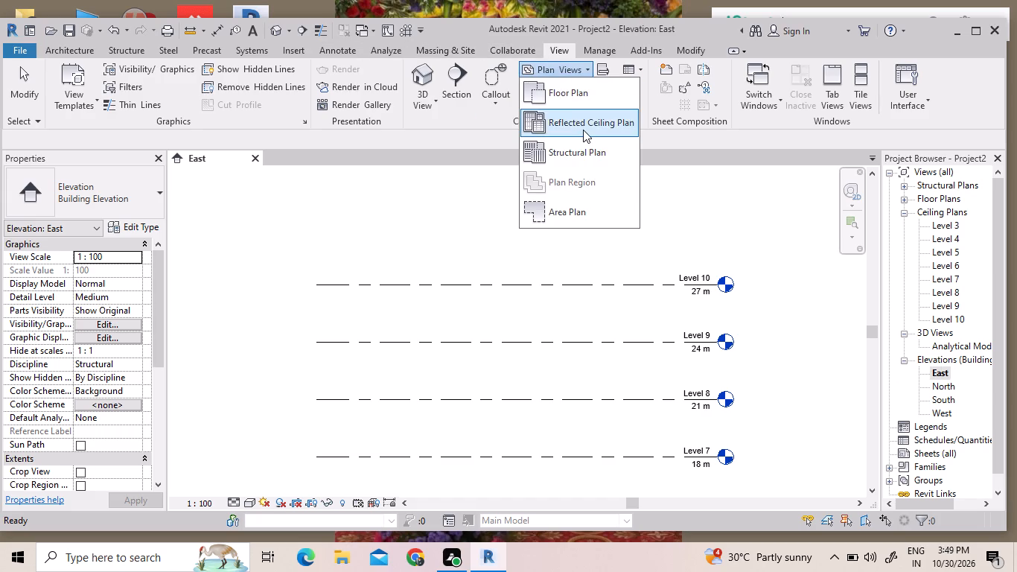
pyautogui.click(583, 129)
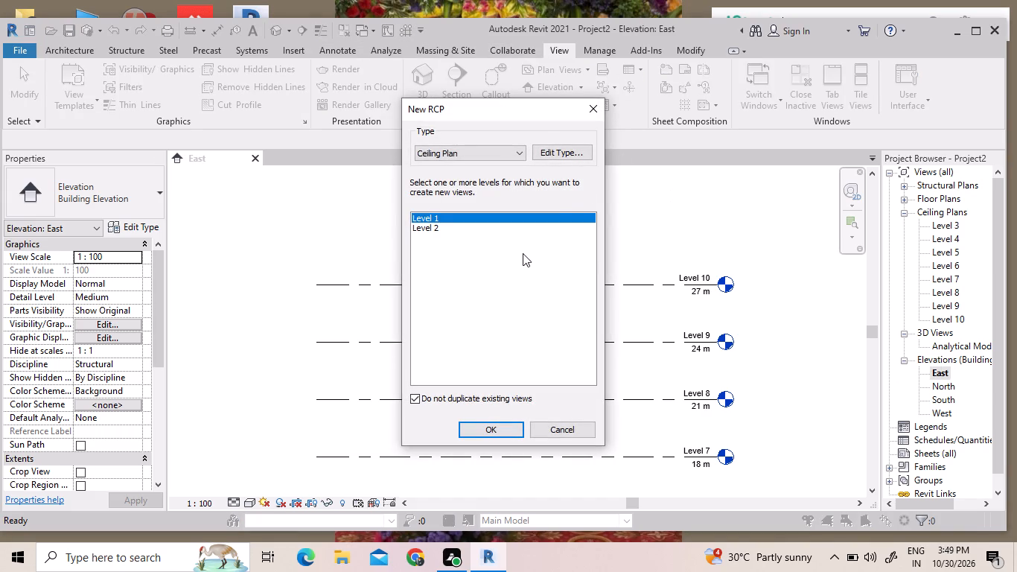
pyautogui.moveTo(523, 253); pyautogui.dragTo(512, 235)
pyautogui.click(502, 223)
pyautogui.click(486, 211)
pyautogui.click(488, 214)
pyautogui.moveTo(488, 215); pyautogui.dragTo(489, 232)
pyautogui.click(487, 232)
pyautogui.moveTo(517, 271); pyautogui.dragTo(500, 235)
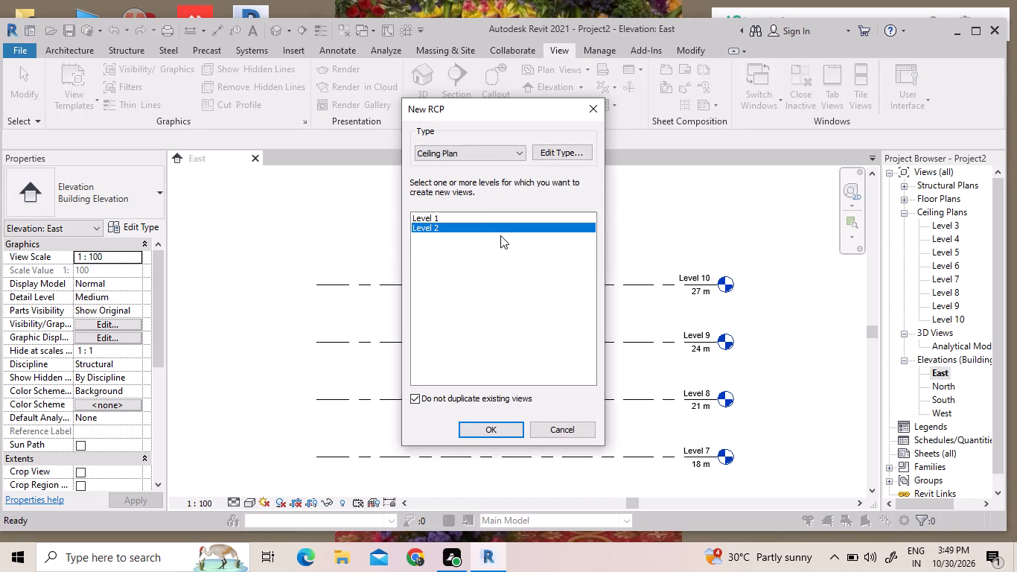
pyautogui.moveTo(500, 235); pyautogui.dragTo(485, 214)
pyautogui.click(485, 436)
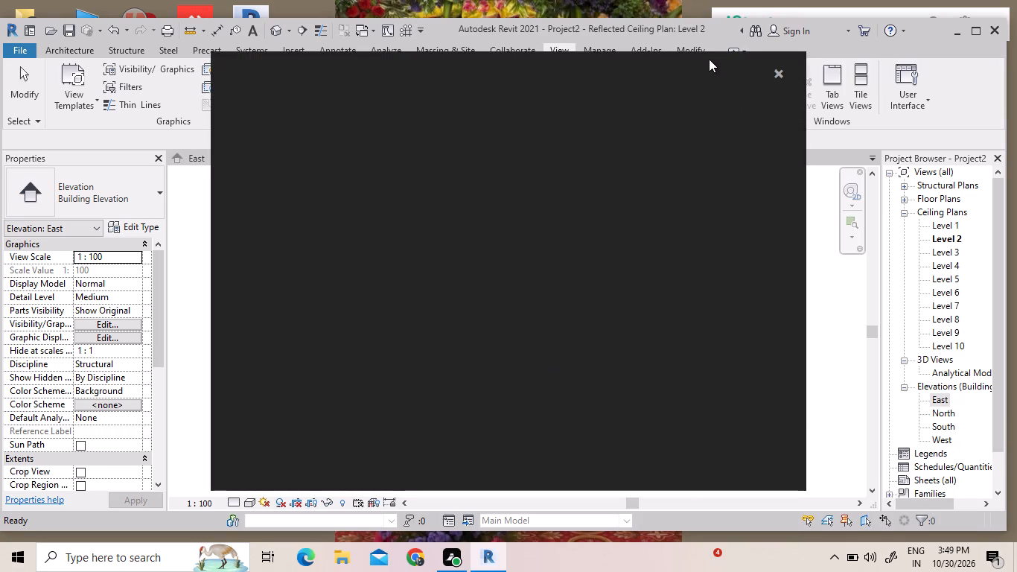
# Dismiss the pop-up window and close the Level 2 ceiling plan view, keeping the East elevation open.
pyautogui.click(773, 71)
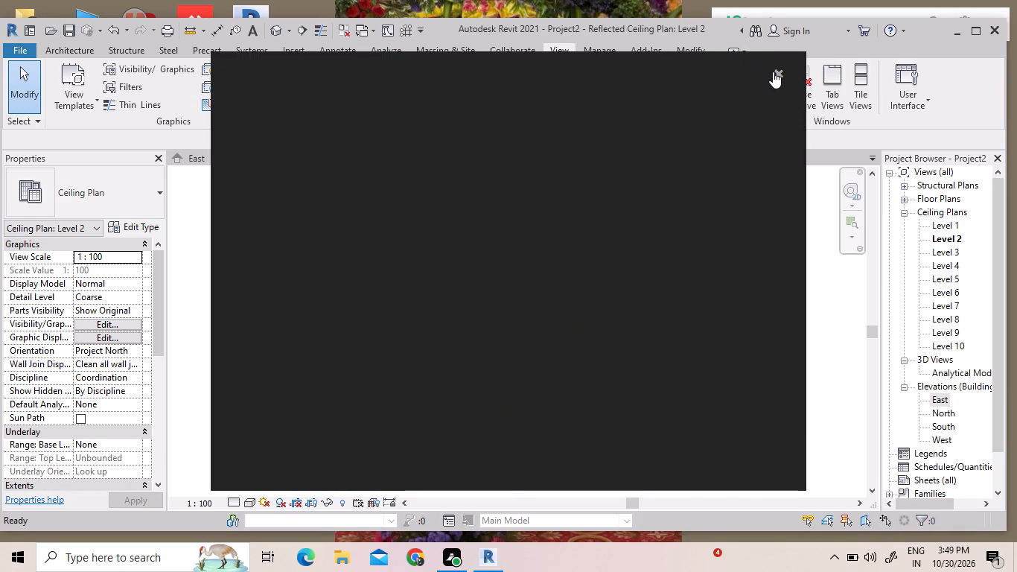
pyautogui.click(348, 153)
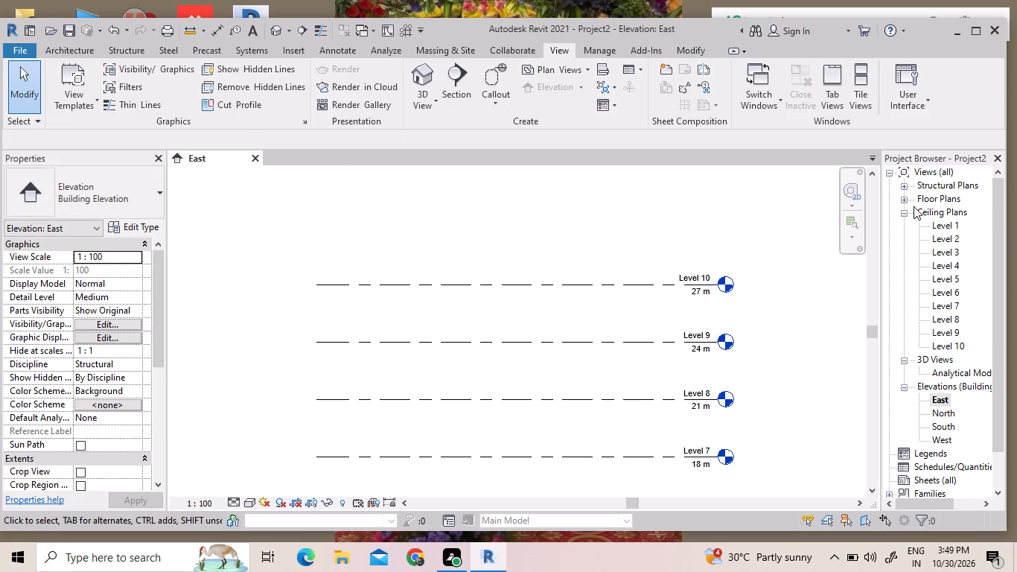
# Open the Level 1 view under Structural Plans.
pyautogui.click(913, 184)
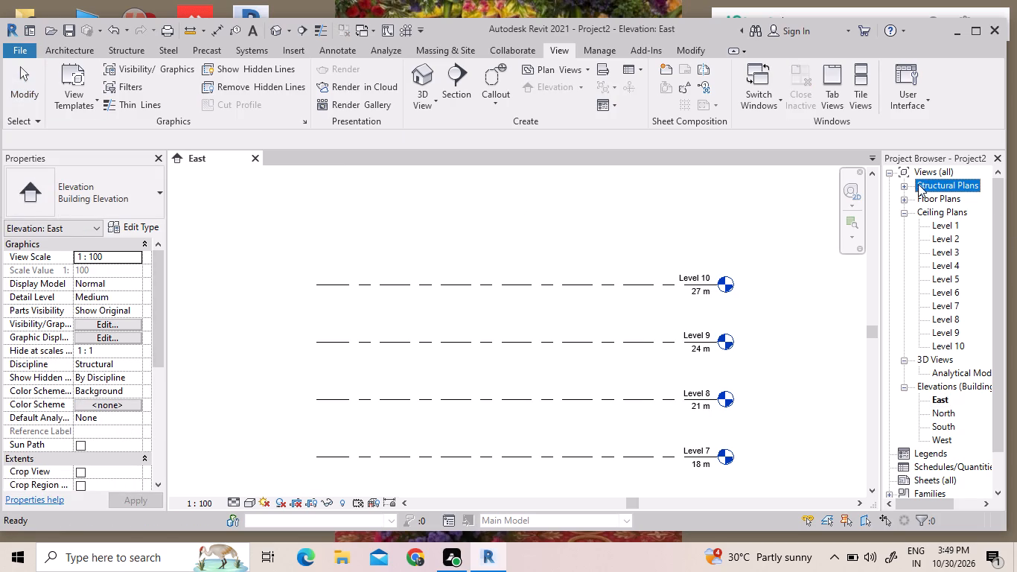
pyautogui.doubleClick(928, 184)
pyautogui.doubleClick(930, 184)
pyautogui.doubleClick(945, 203)
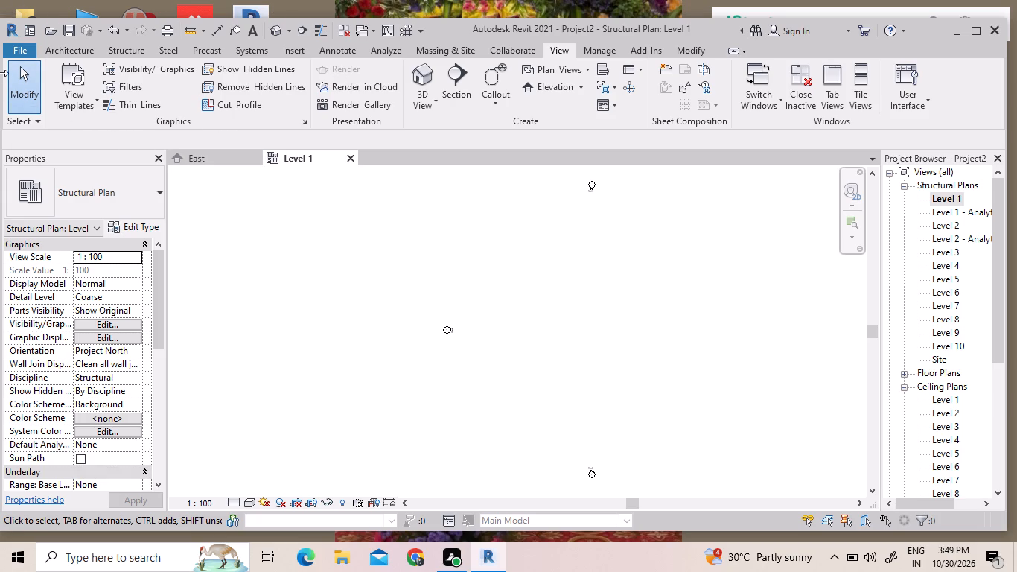
# Draw a horizontal grid line with zero offset east of the west elevation marker, starting from its east end and finishing at its west end.
pyautogui.click(72, 47)
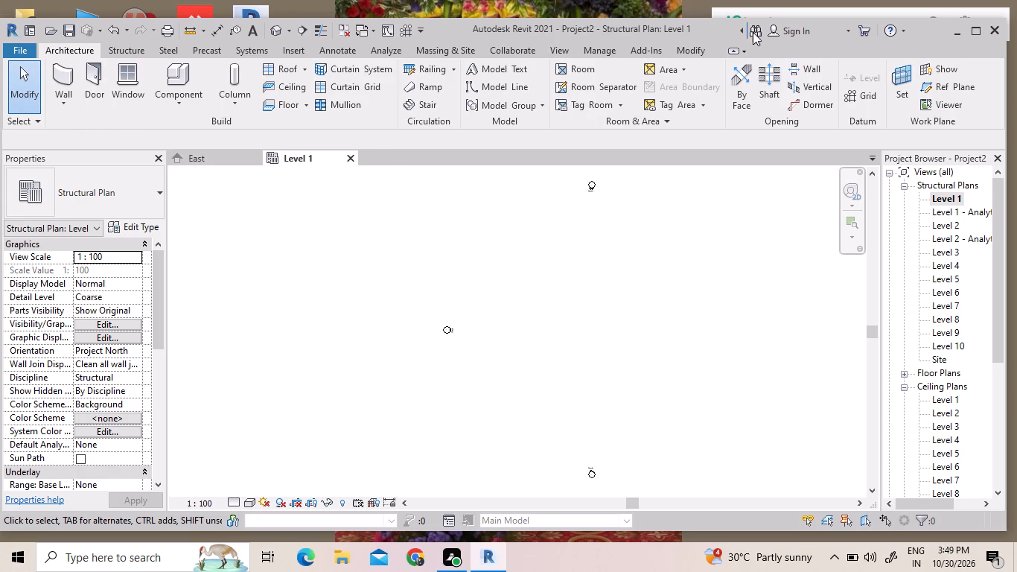
pyautogui.click(879, 95)
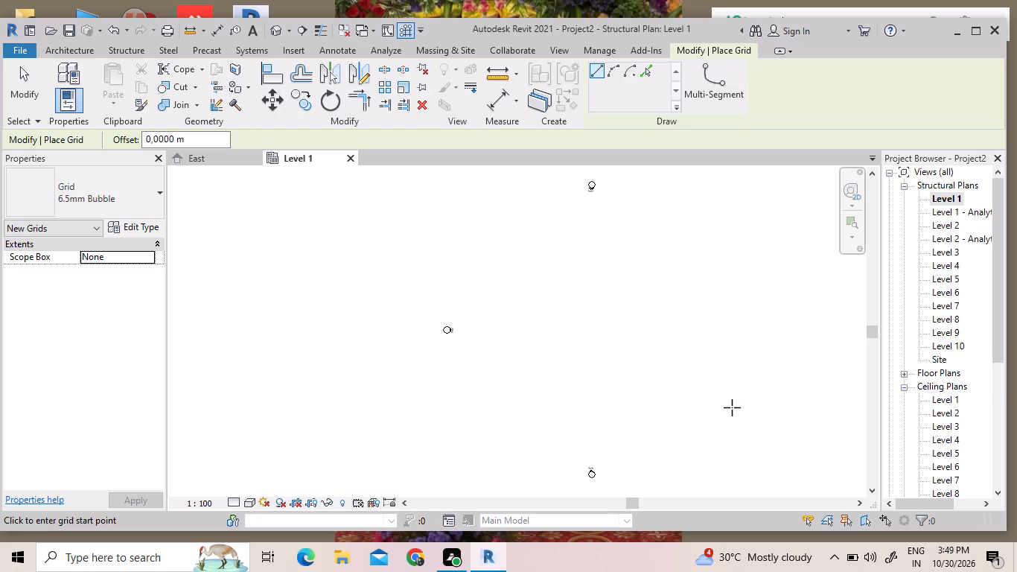
pyautogui.scroll(-3, 765, 375)
pyautogui.moveTo(765, 375); pyautogui.dragTo(514, 381, button='middle')
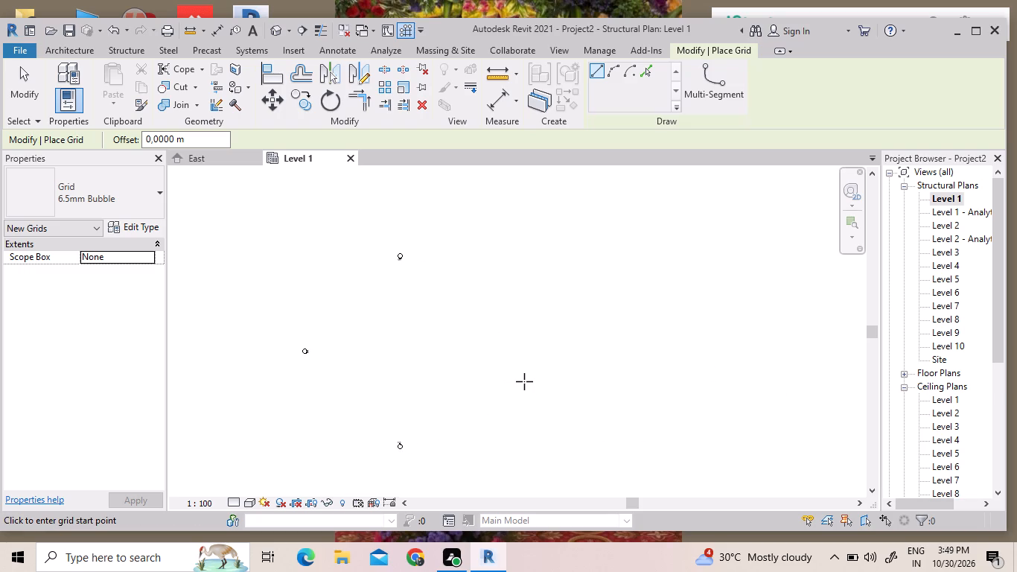
pyautogui.click(588, 375)
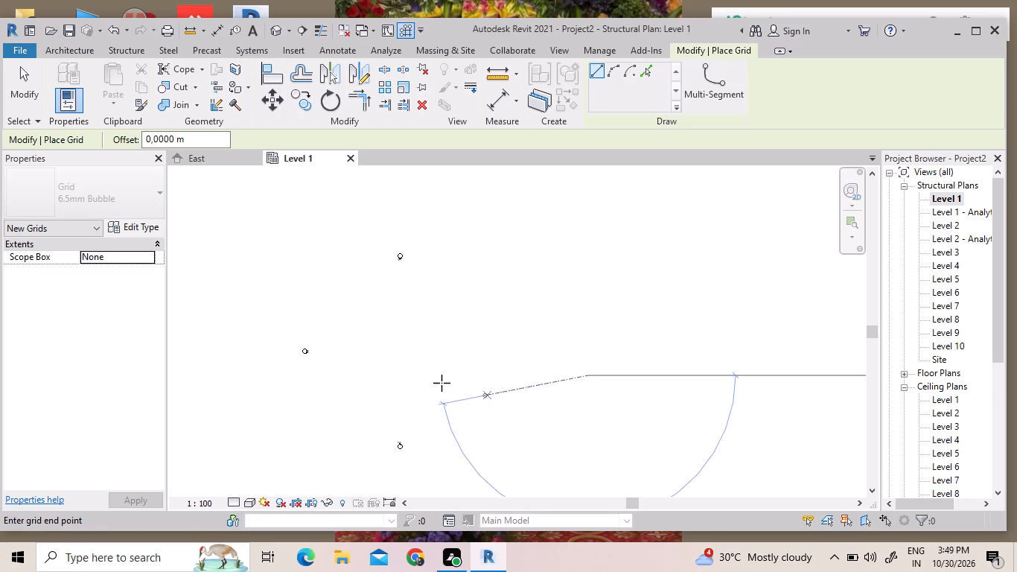
pyautogui.scroll(5, 439, 376)
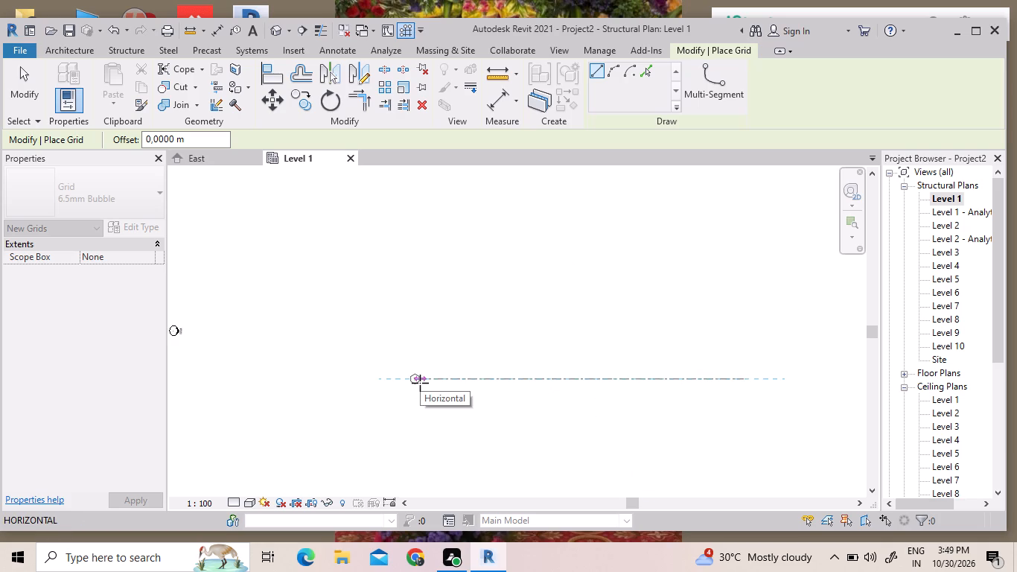
pyautogui.press('F8')
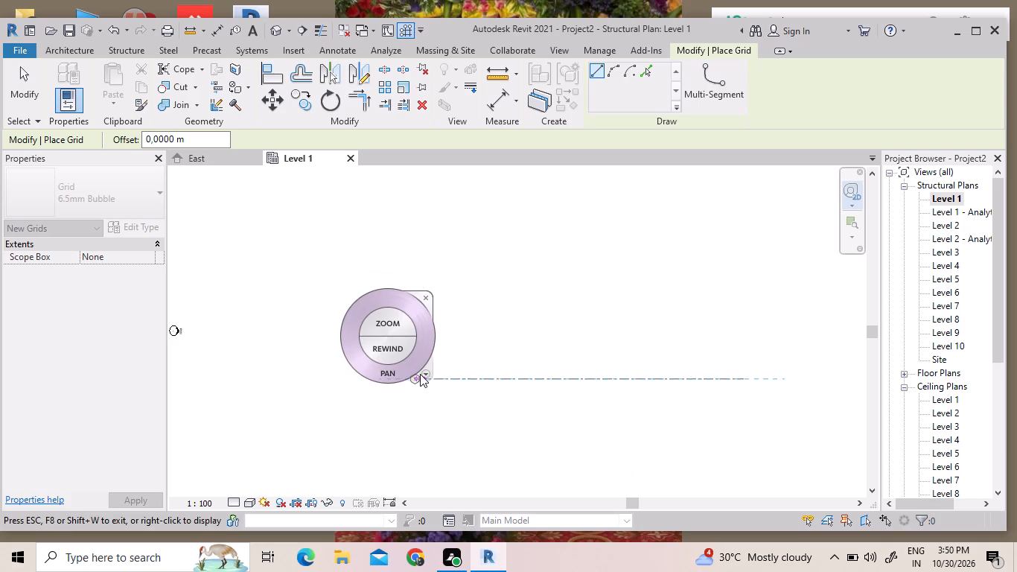
pyautogui.click(432, 291)
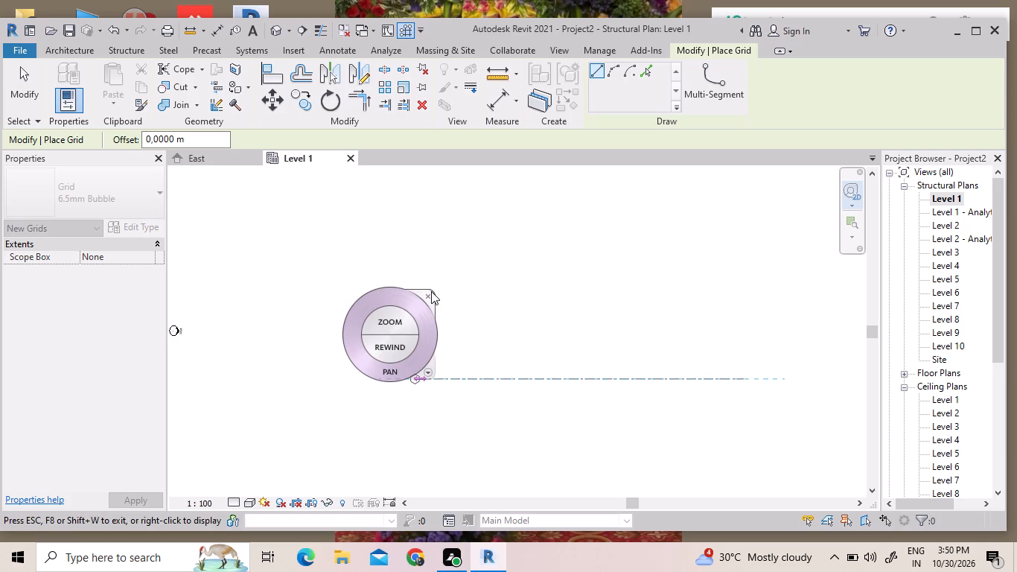
pyautogui.click(425, 299)
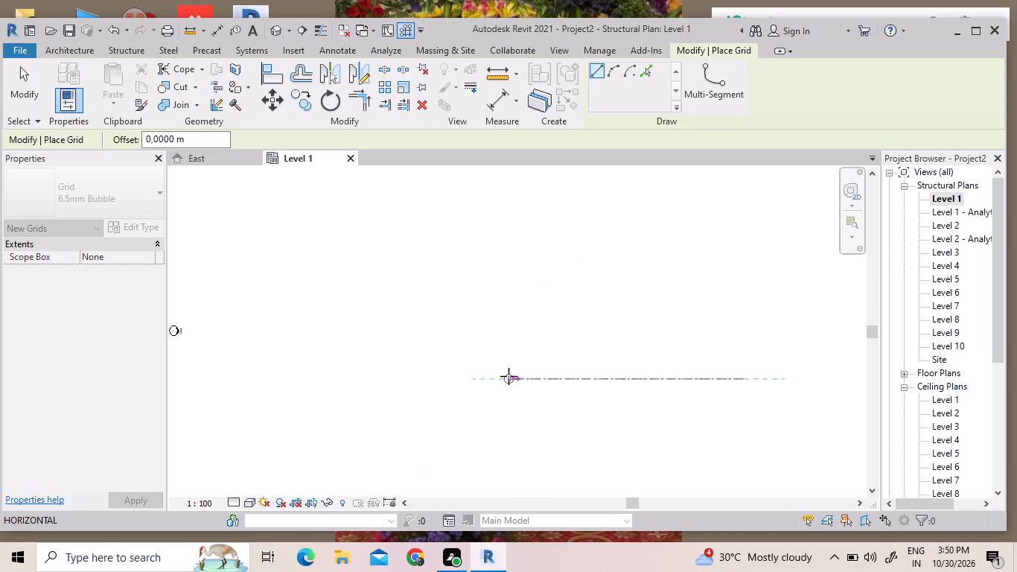
pyautogui.click(424, 384)
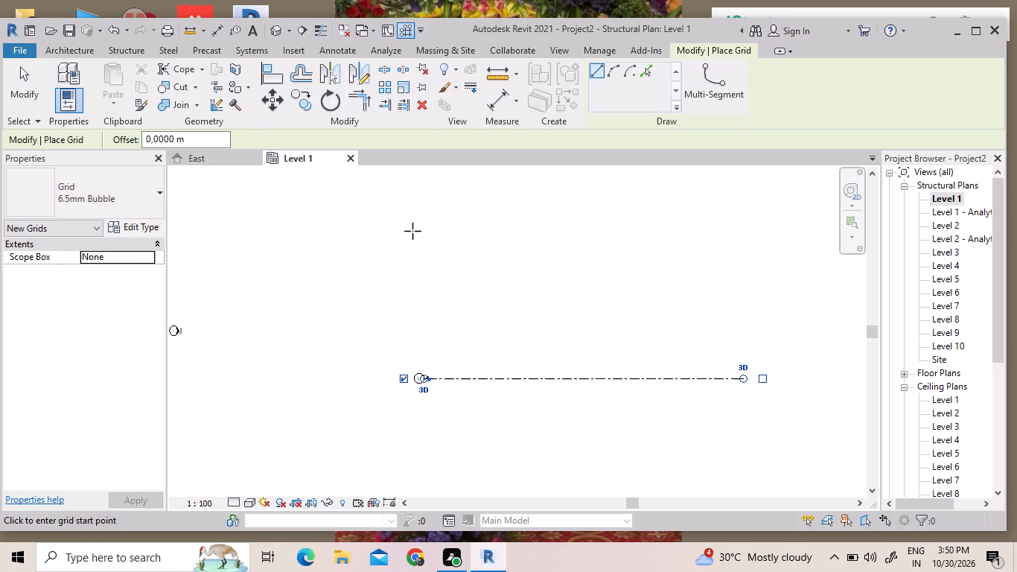
pyautogui.rightClick(450, 381)
pyautogui.click(450, 381)
pyautogui.press('Escape')
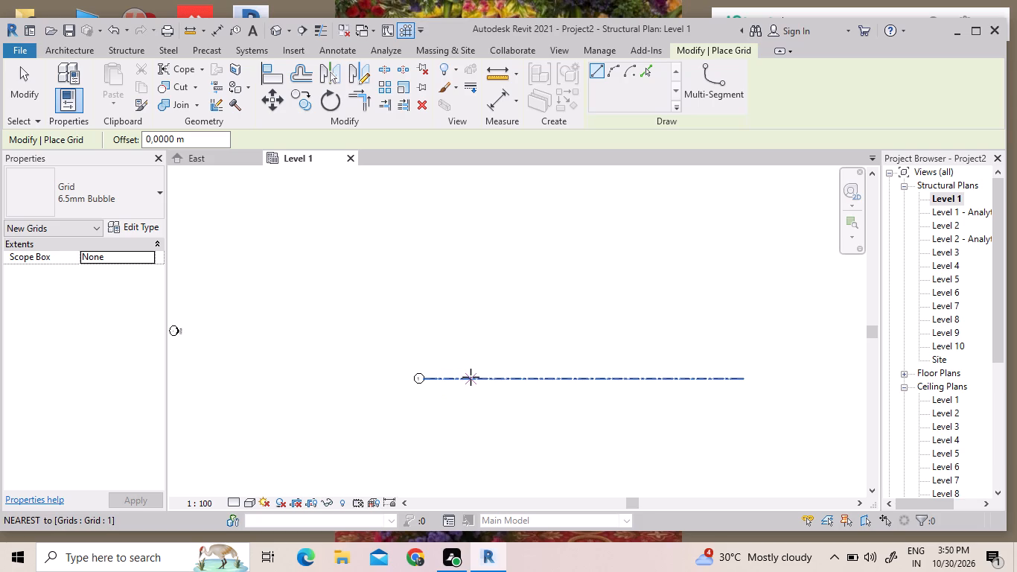
# Draw a vertical grid line running north from a point on grid 1 near its west end, and dismiss the pop-up window.
pyautogui.rightClick(472, 376)
pyautogui.click(472, 376)
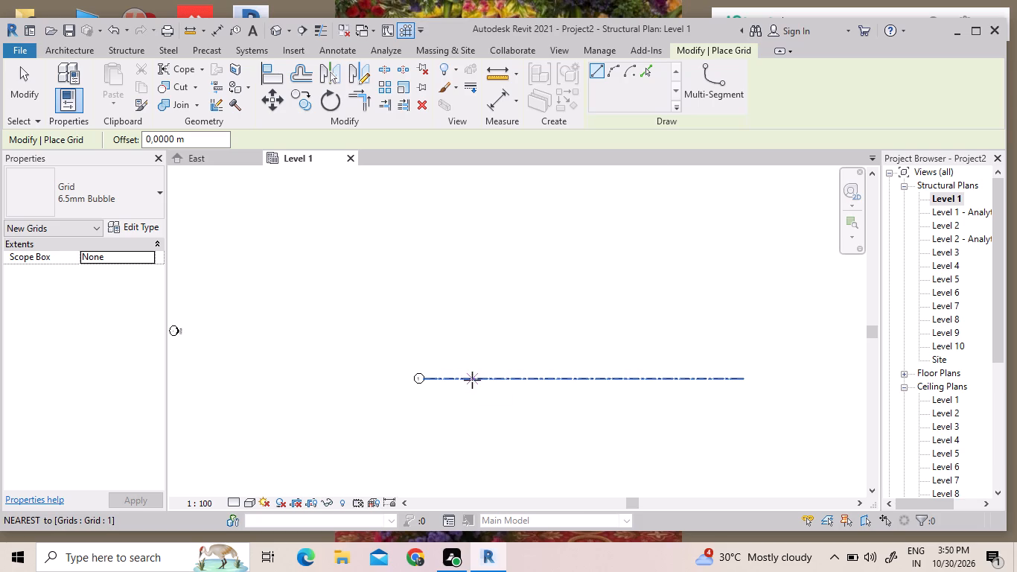
pyautogui.click(471, 378)
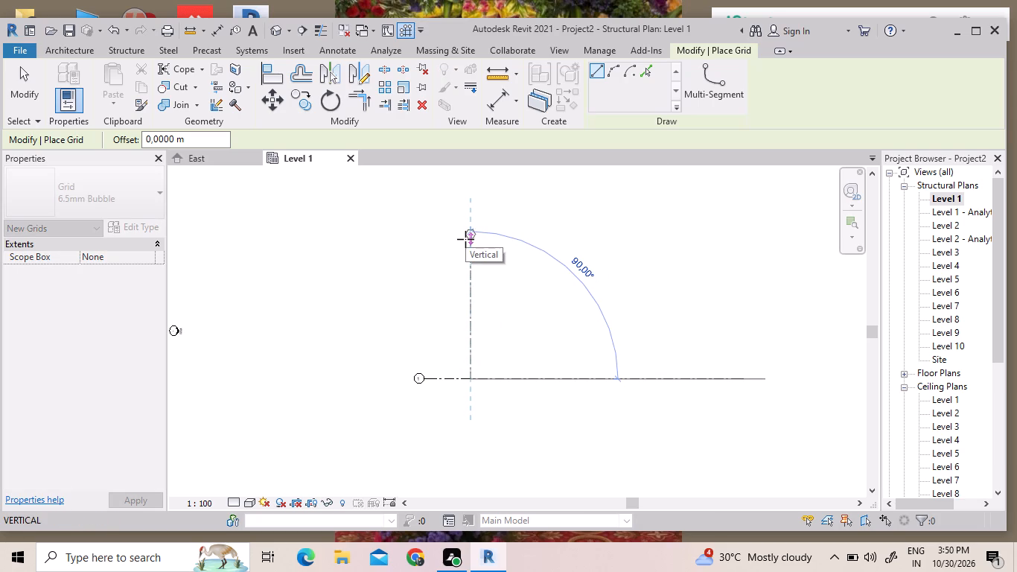
pyautogui.click(465, 239)
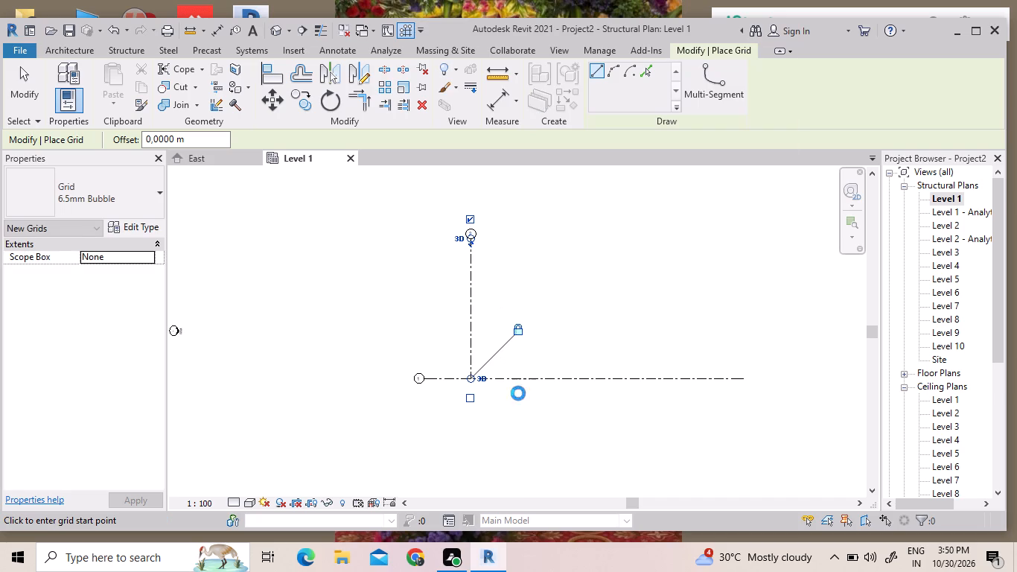
pyautogui.press('Escape')
pyautogui.click(783, 76)
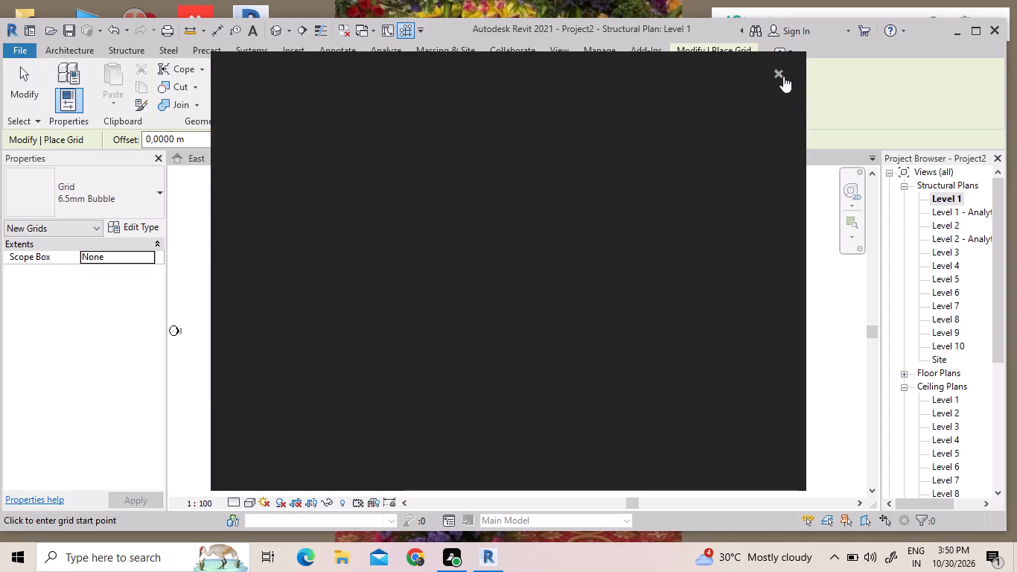
pyautogui.click(563, 316)
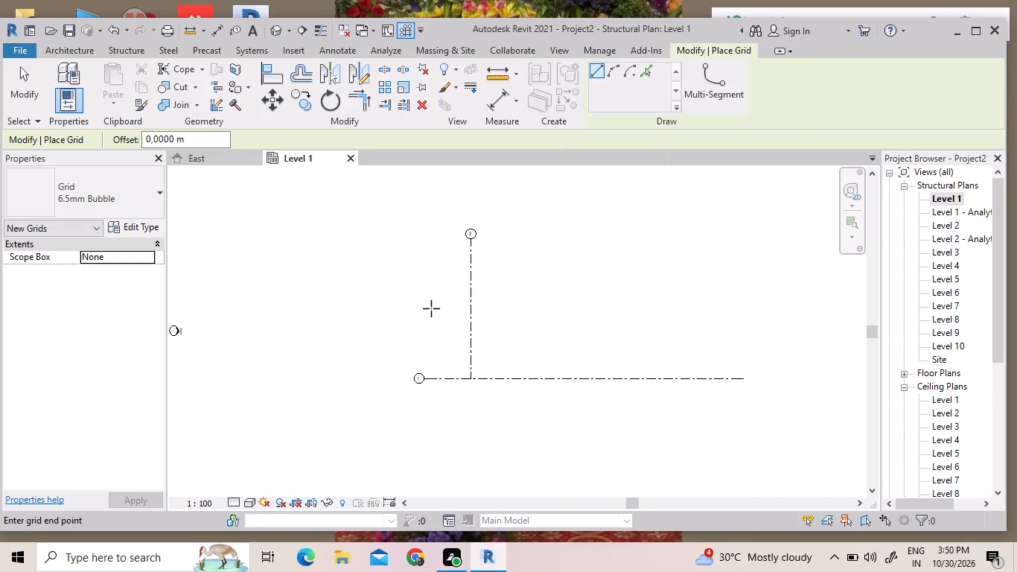
pyautogui.press('Escape')
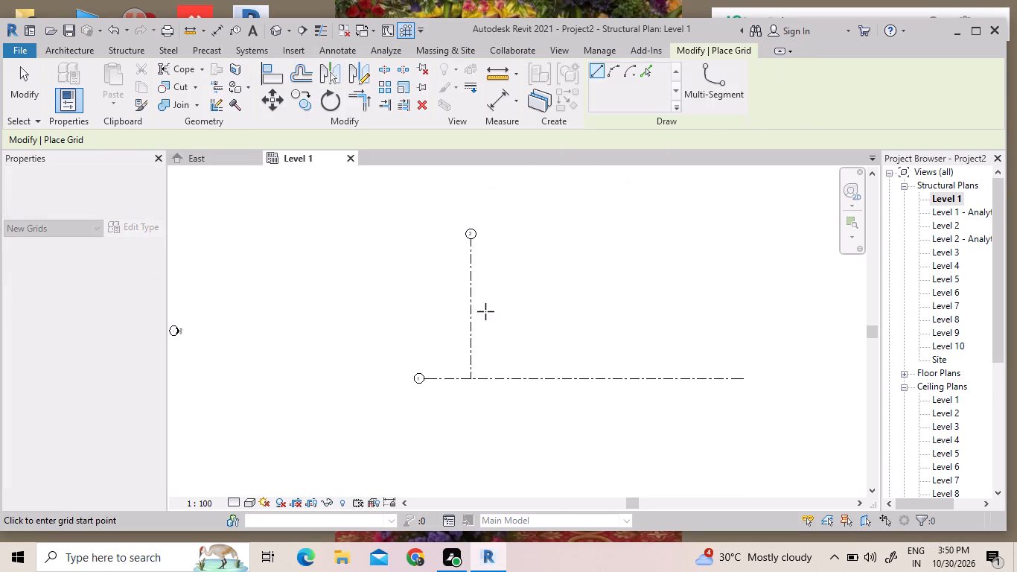
pyautogui.press('Escape')
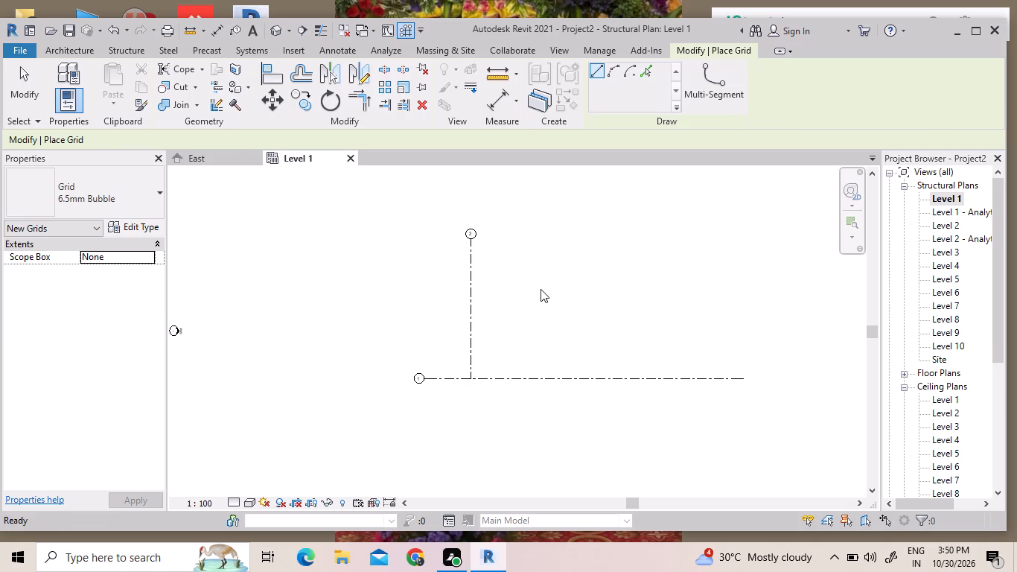
pyautogui.press('Escape')
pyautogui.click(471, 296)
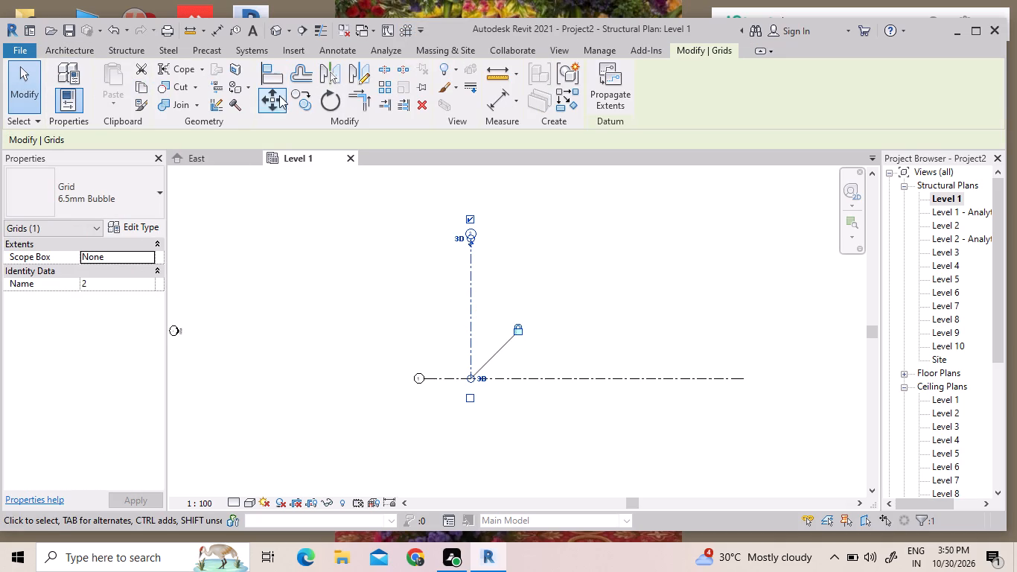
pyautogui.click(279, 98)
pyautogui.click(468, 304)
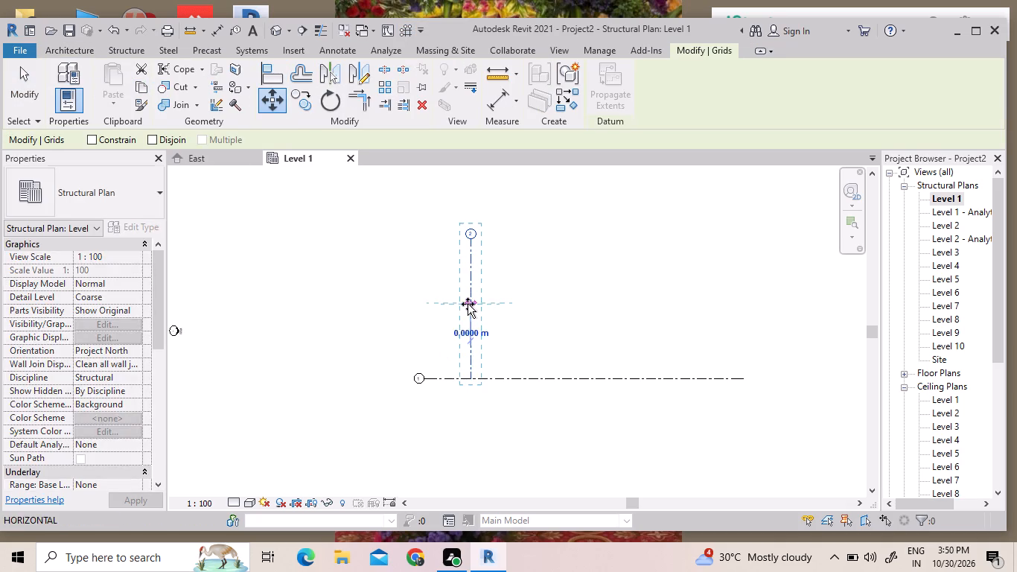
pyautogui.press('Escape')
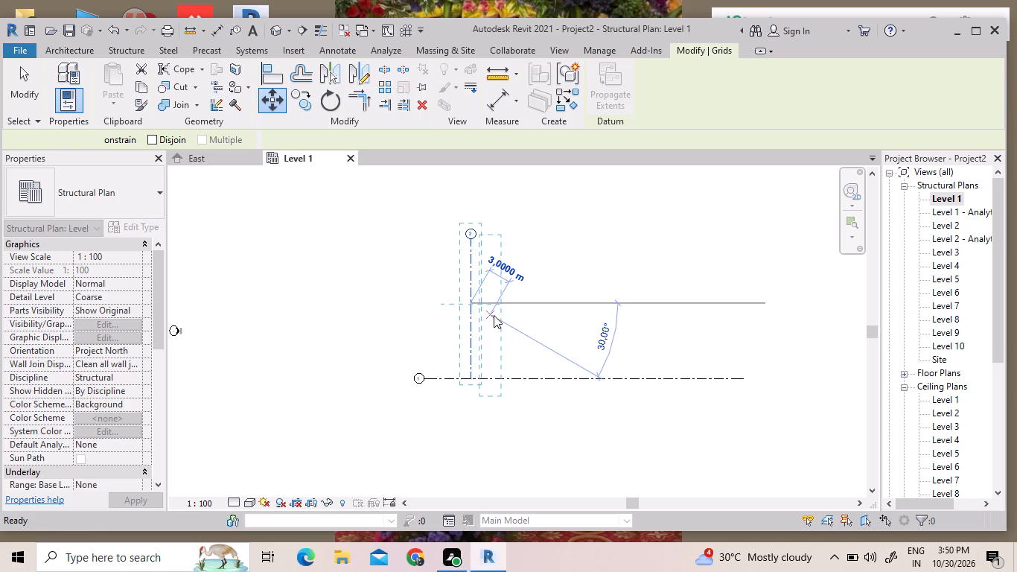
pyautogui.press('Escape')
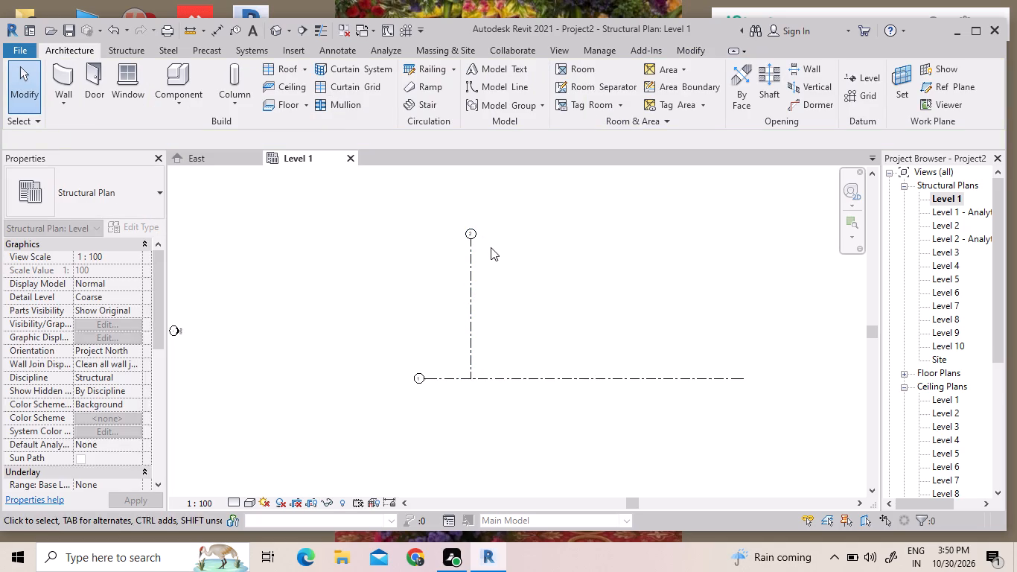
# Array horizontal grid 1 northward as a linear array of 4 grids spaced 3.0 m apart.
pyautogui.moveTo(491, 247); pyautogui.dragTo(404, 273, button='middle')
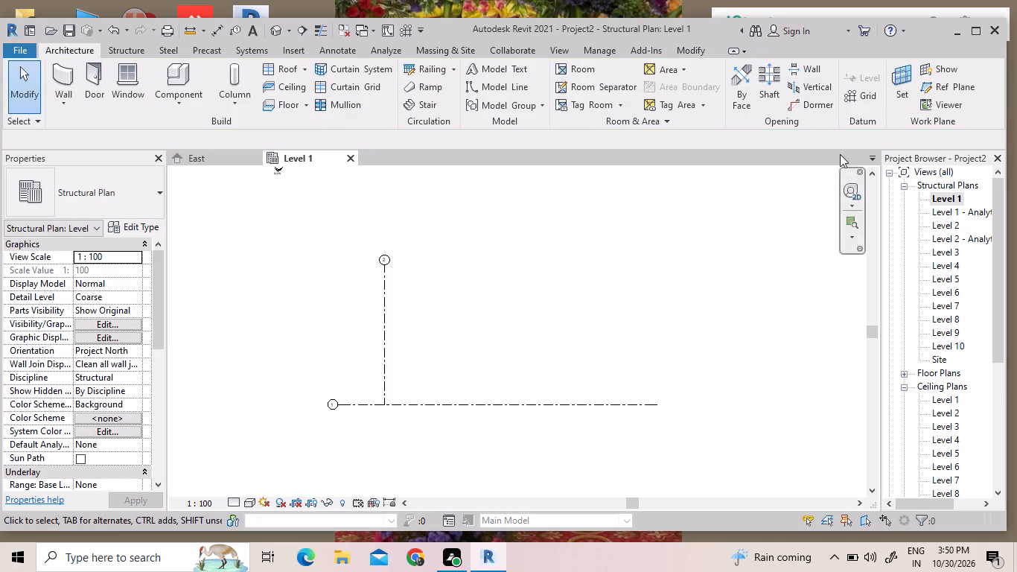
pyautogui.click(875, 101)
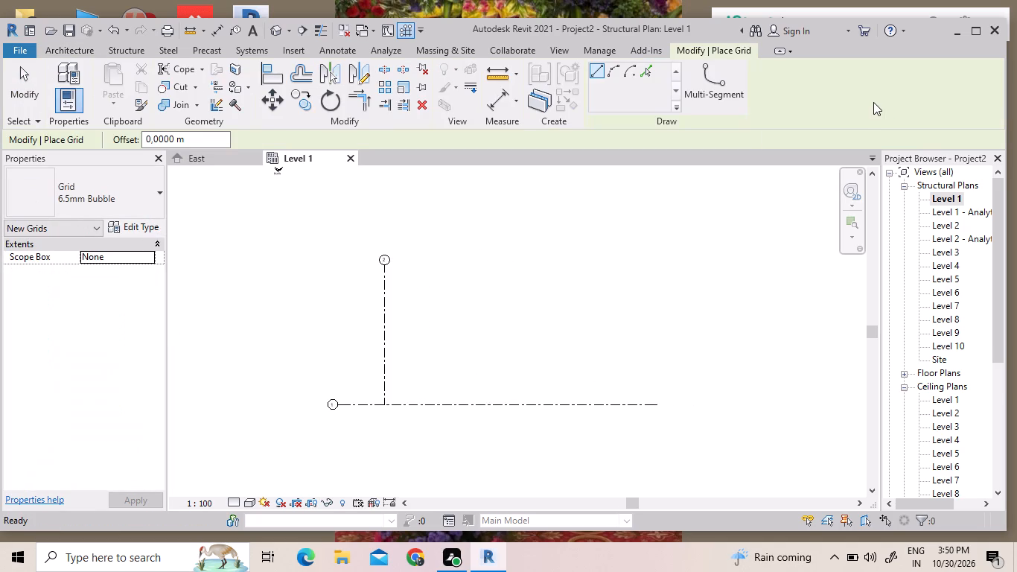
pyautogui.click(388, 87)
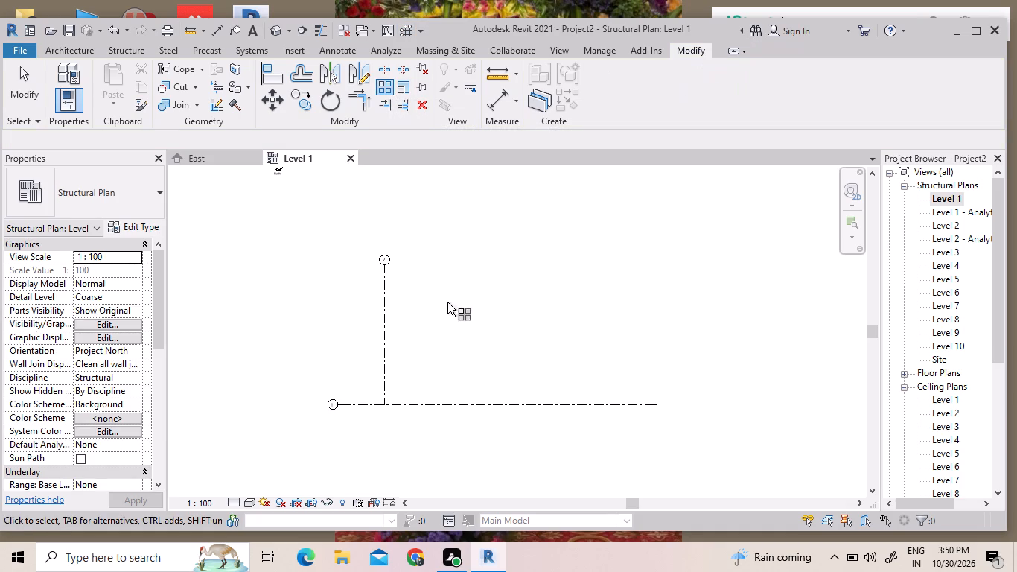
pyautogui.click(470, 402)
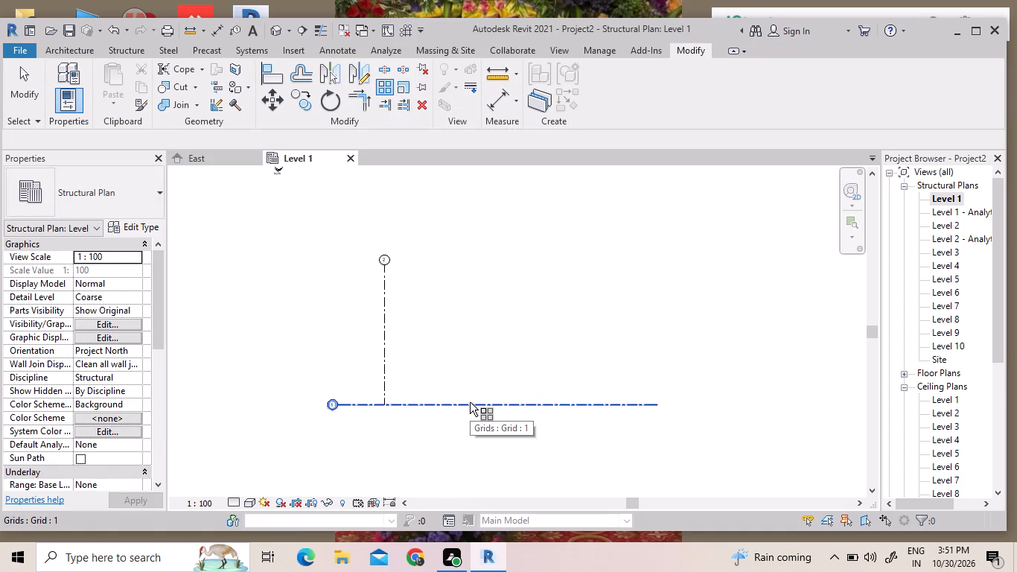
pyautogui.rightClick(471, 403)
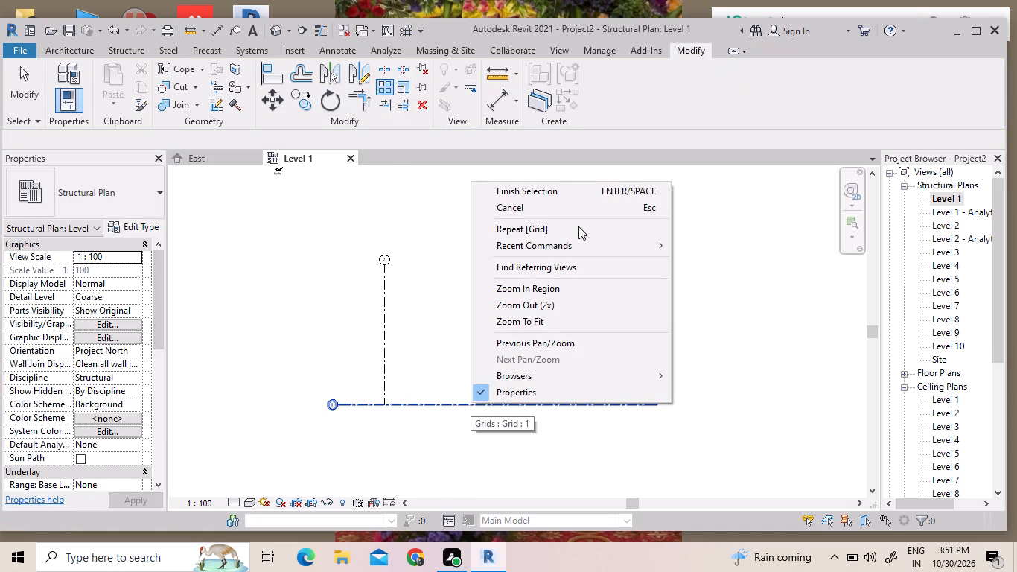
pyautogui.click(595, 192)
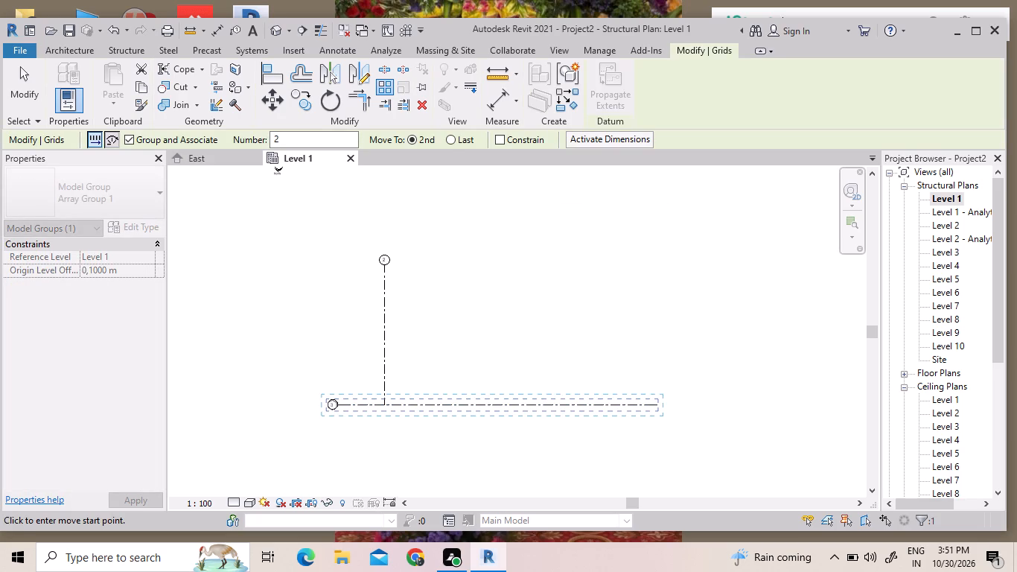
pyautogui.click(284, 135)
pyautogui.press('BackSpace')
pyautogui.press('4')
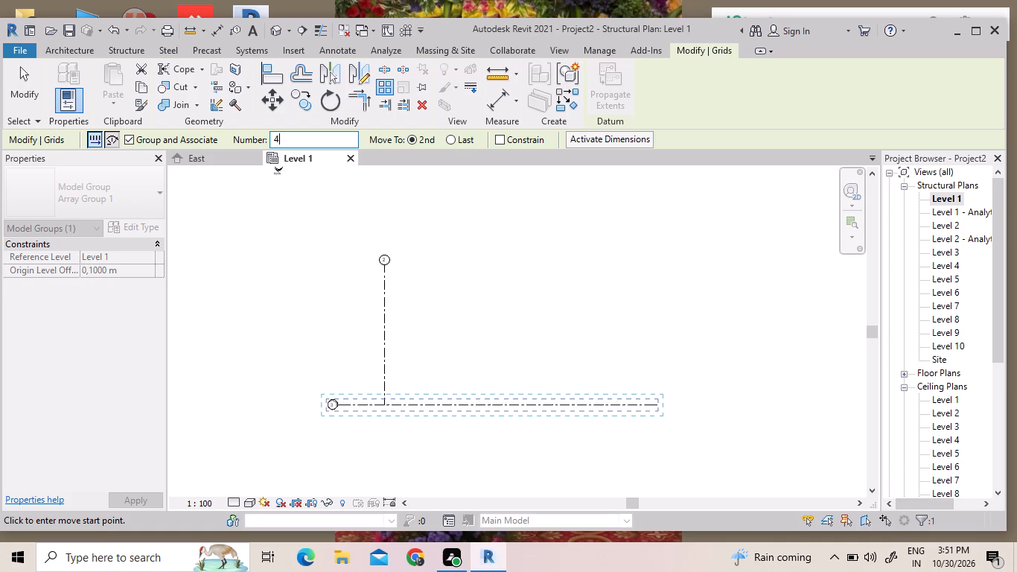
pyautogui.press('Return')
pyautogui.click(497, 404)
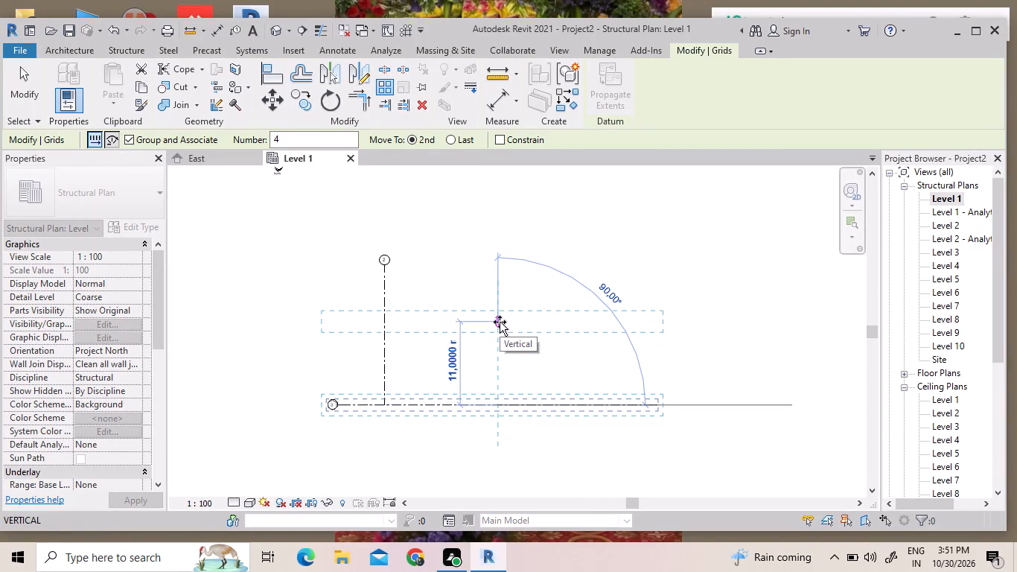
pyautogui.press('3')
pyautogui.write('.0')
pyautogui.press('Return')
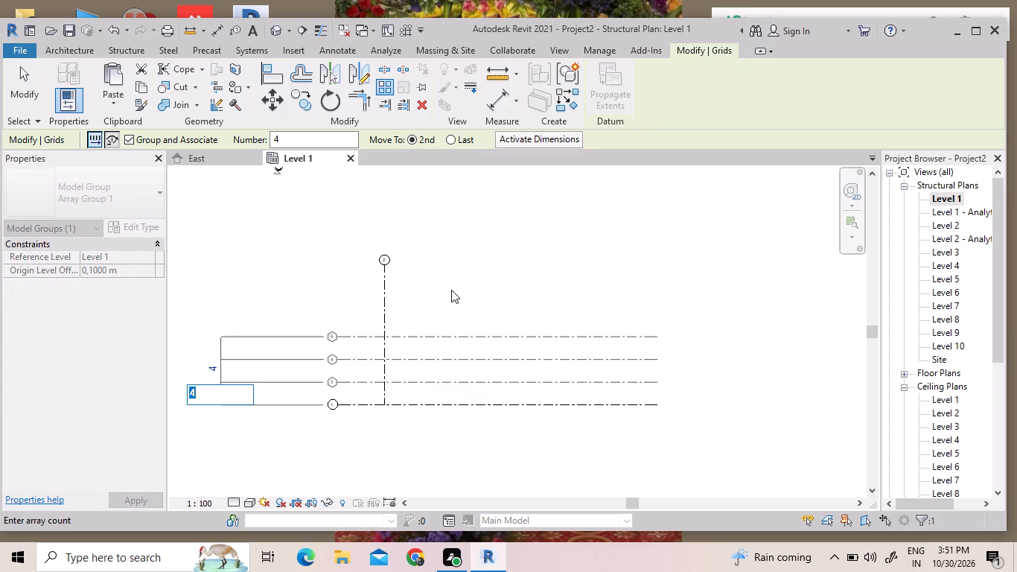
pyautogui.press('Escape')
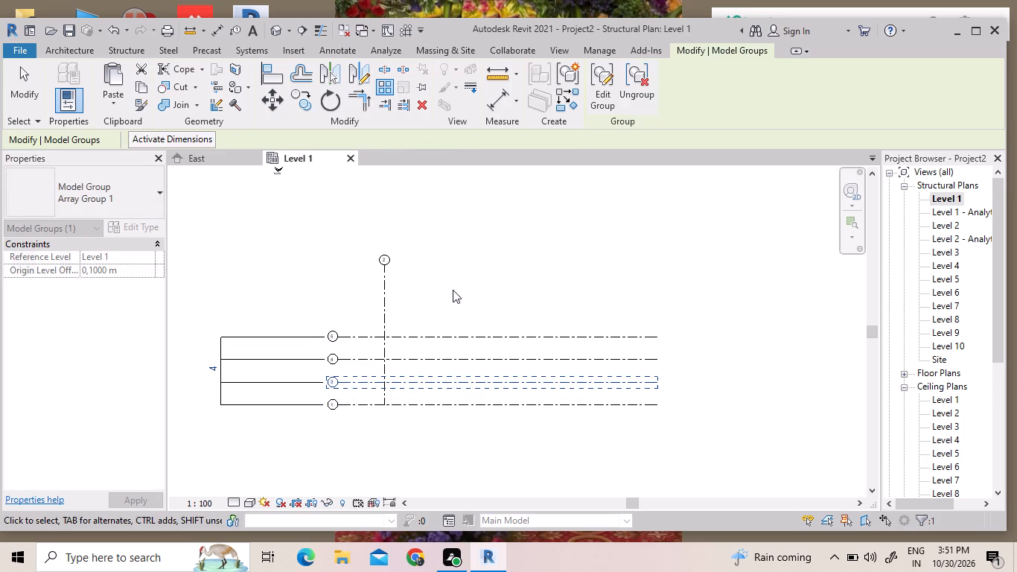
pyautogui.press('Escape')
# Array vertical grid 2 eastward as a linear array of 3 grids spaced 3.0 m apart, dismissing the pop-up window.
pyautogui.scroll(4, 377, 360)
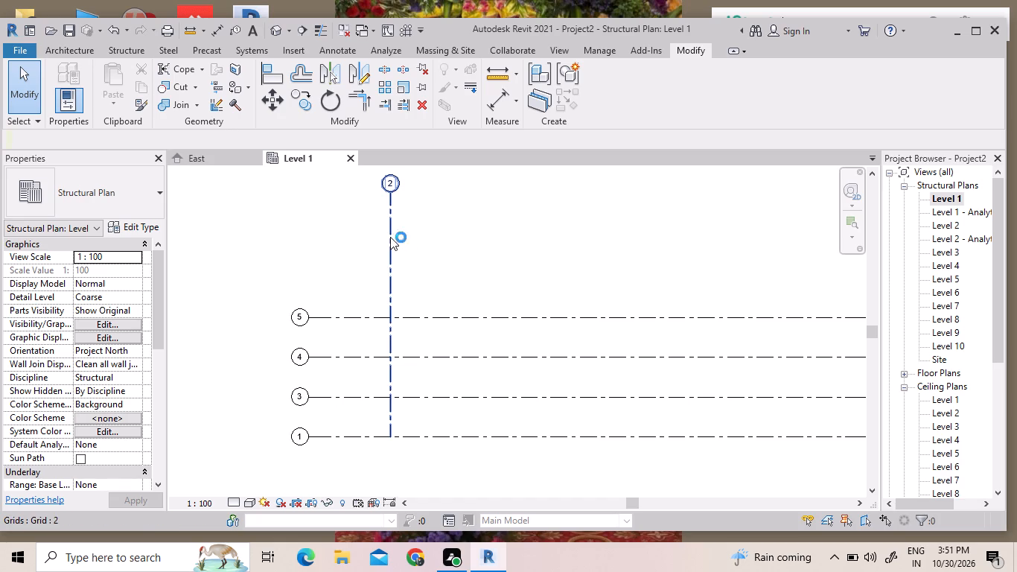
pyautogui.click(390, 237)
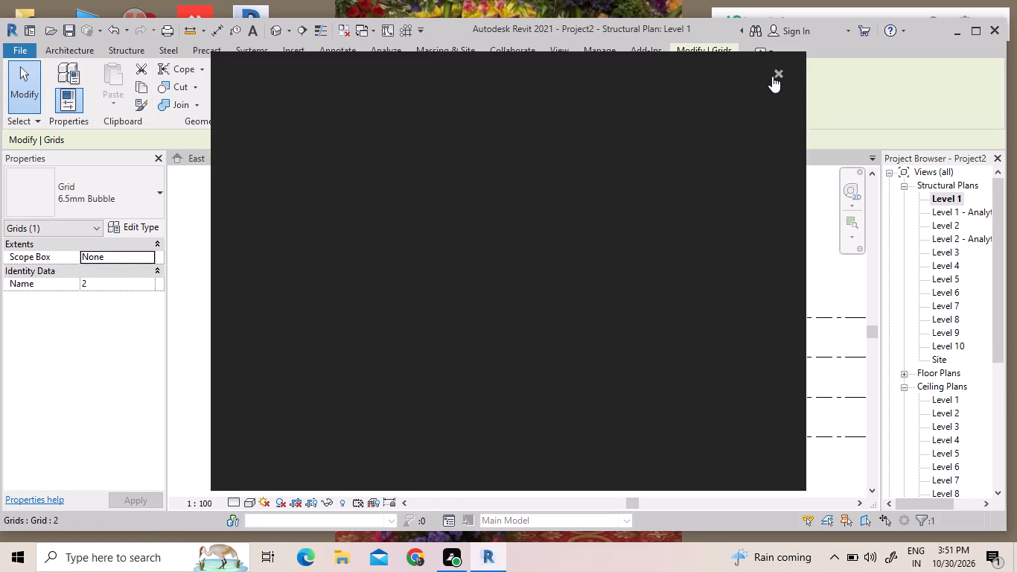
pyautogui.click(777, 74)
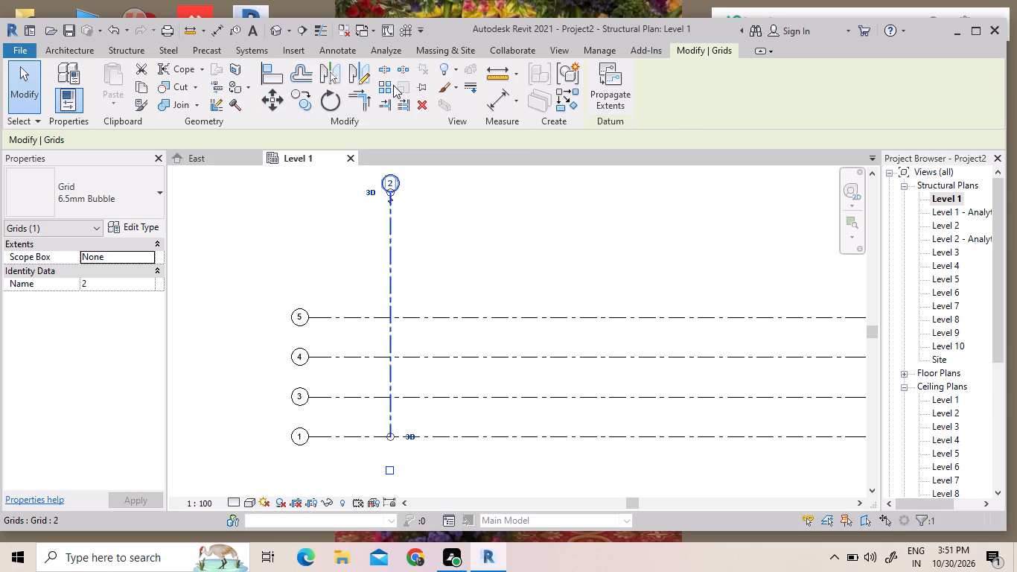
pyautogui.press('Escape')
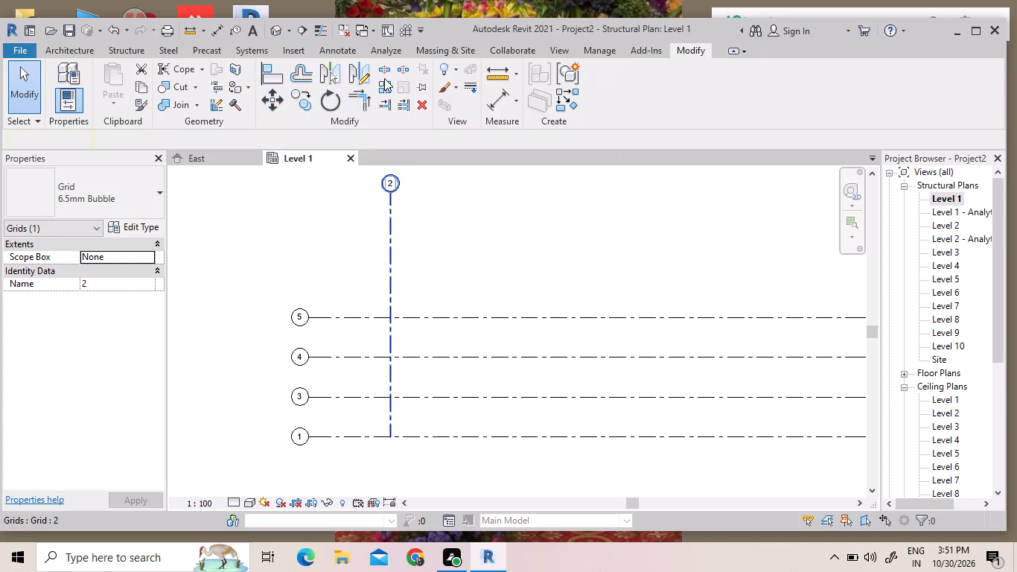
pyautogui.press('Escape')
pyautogui.click(391, 89)
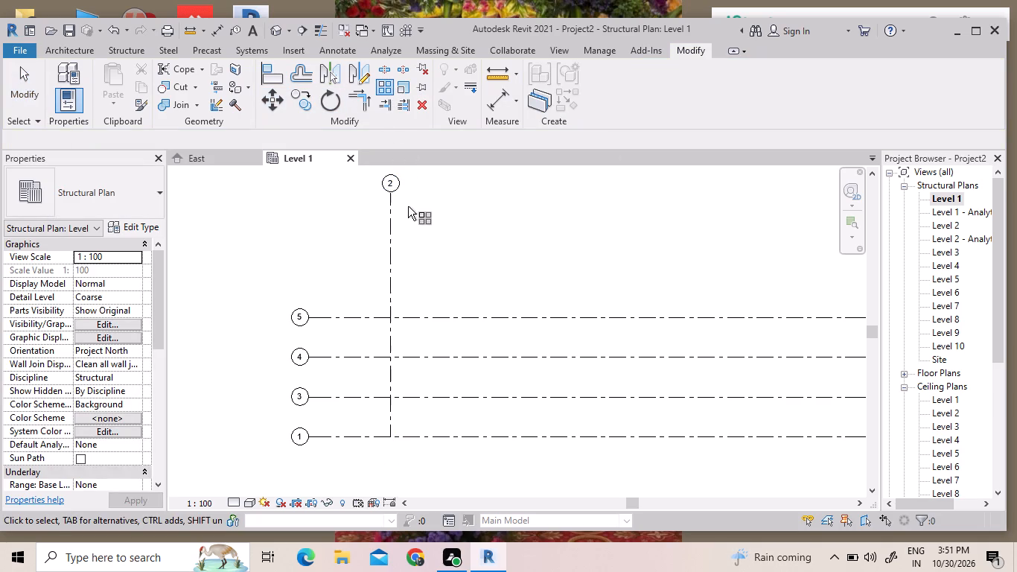
pyautogui.click(391, 225)
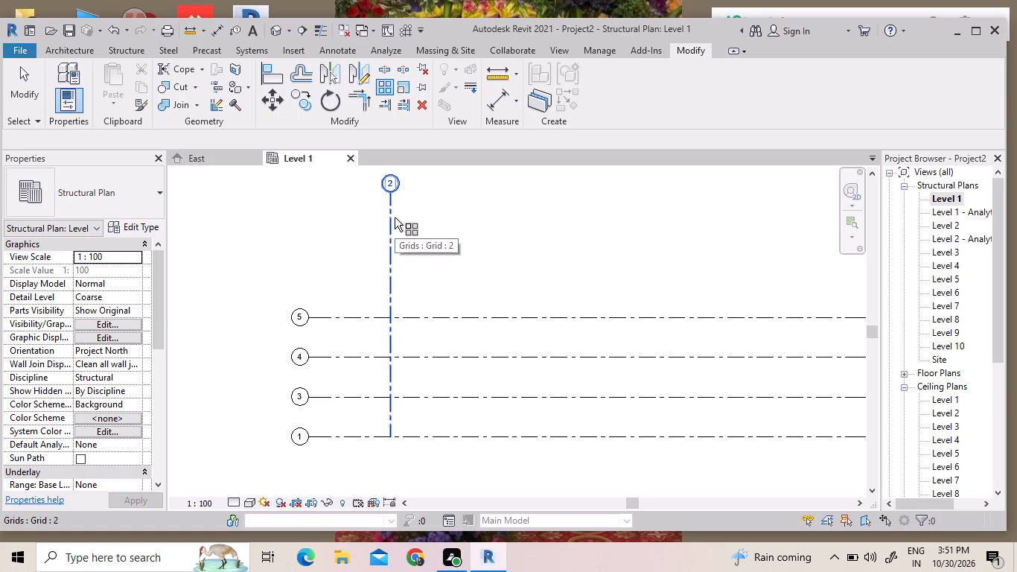
pyautogui.rightClick(395, 217)
pyautogui.click(407, 221)
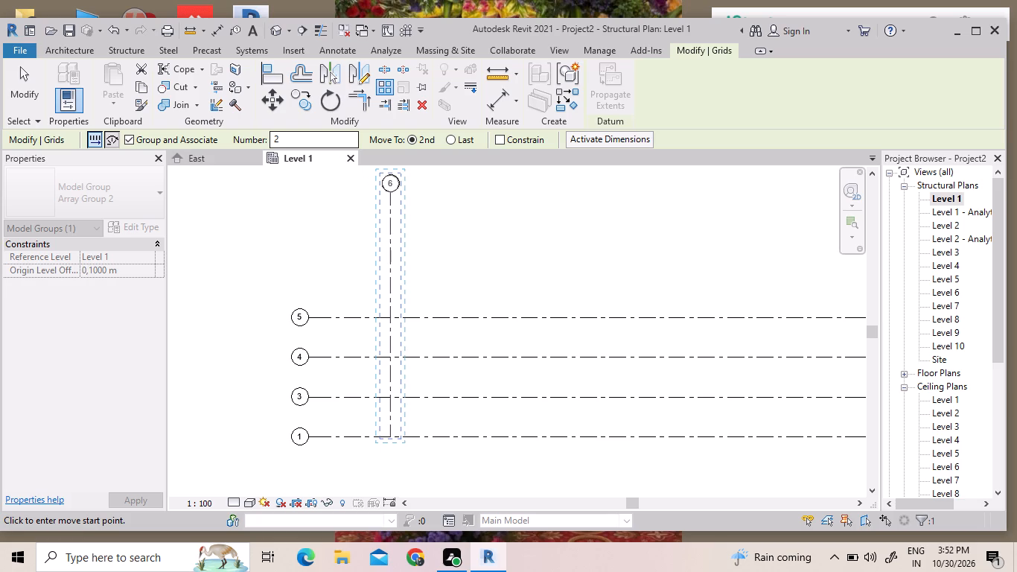
pyautogui.click(322, 145)
pyautogui.press('BackSpace')
pyautogui.press('3')
pyautogui.press('Return')
pyautogui.click(392, 229)
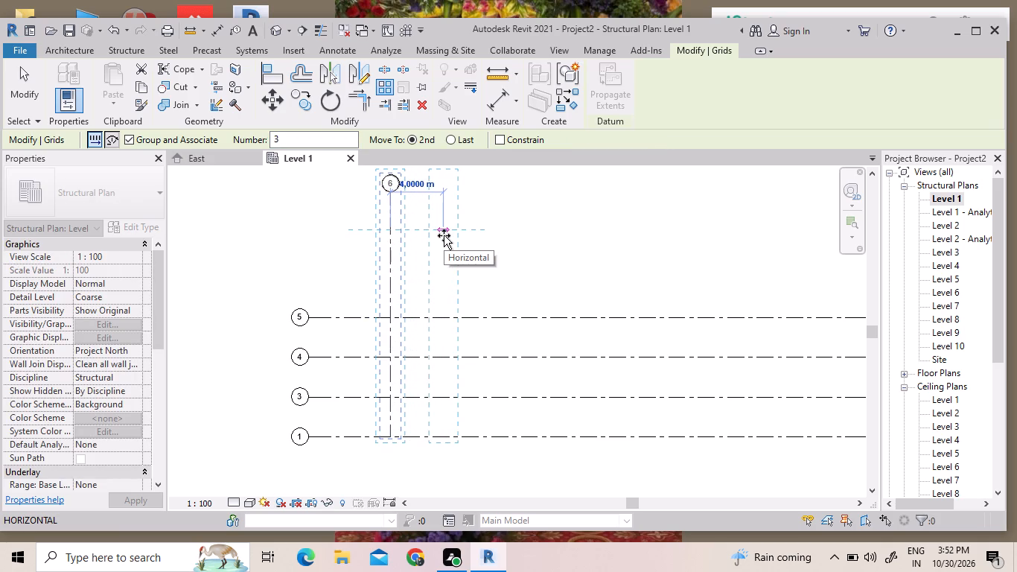
pyautogui.write('3.0')
pyautogui.press('Return')
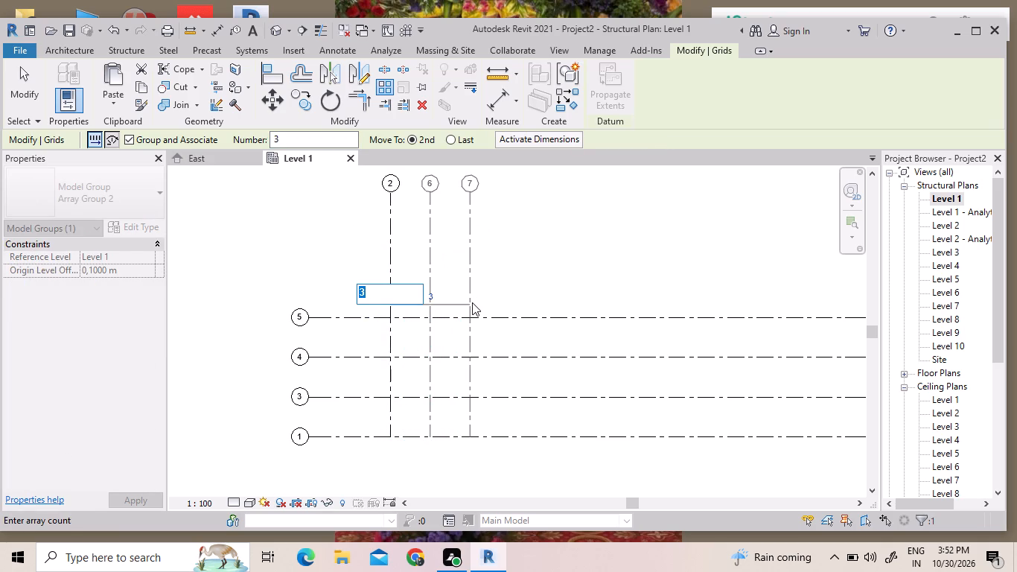
pyautogui.press('Escape')
pyautogui.press('Escape')
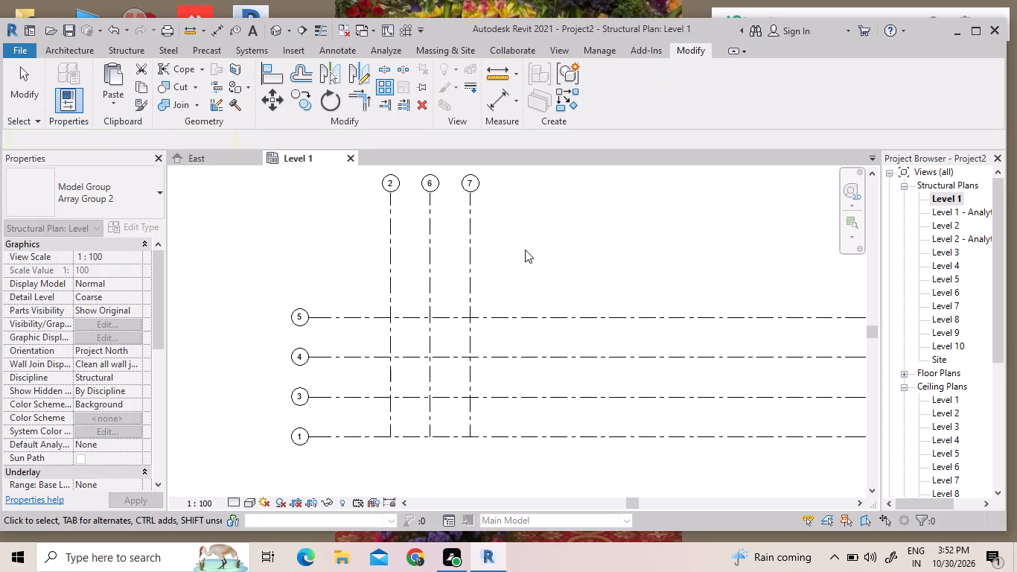
# Ungroup the arrayed horizontal grids 1, 3, 4 and 5 so they become independent grid lines.
pyautogui.scroll(-2, 528, 262)
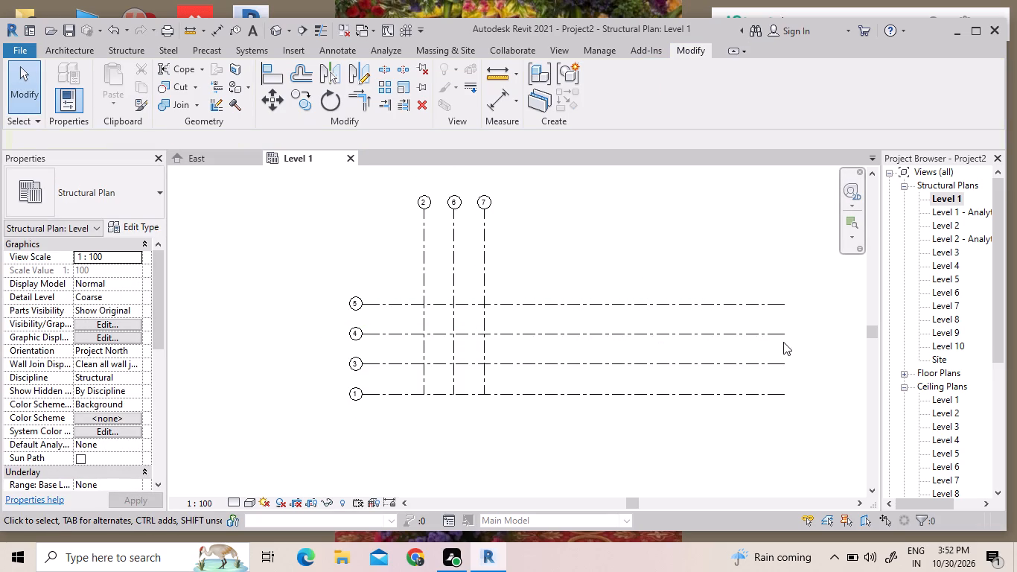
pyautogui.press('Escape')
pyautogui.press('Escape')
pyautogui.press('Escape')
pyautogui.moveTo(749, 416); pyautogui.dragTo(701, 348)
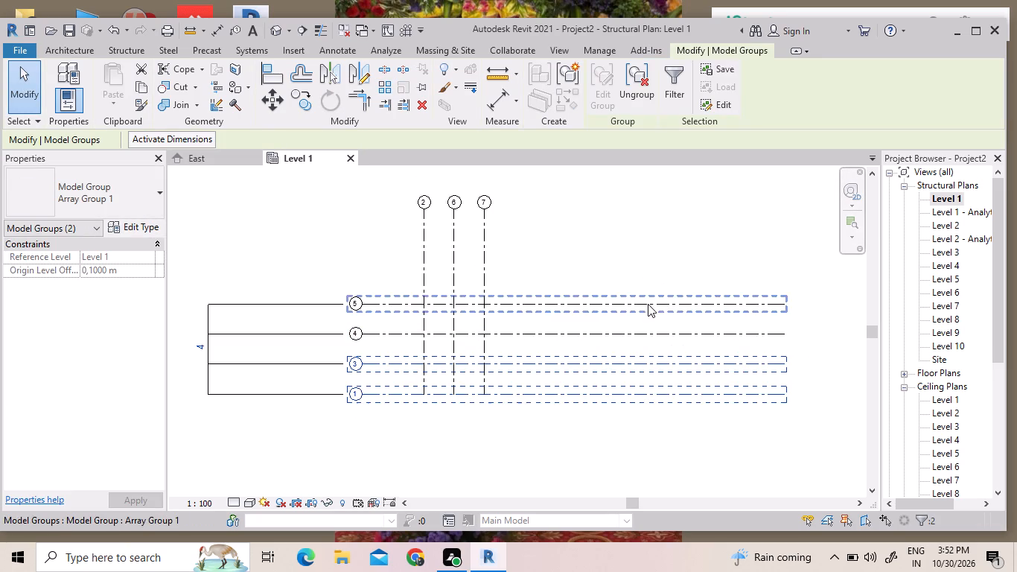
pyautogui.click(624, 85)
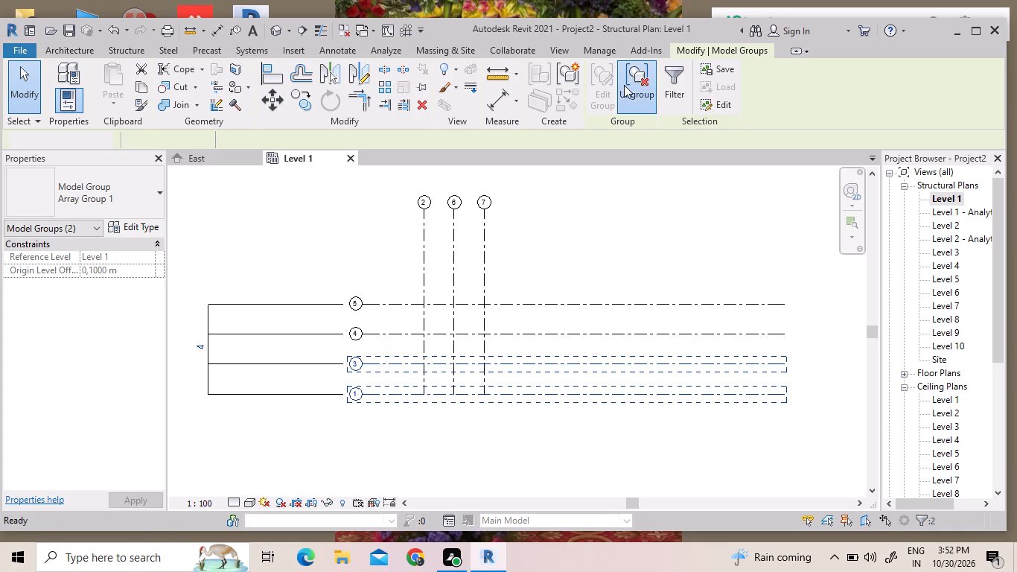
pyautogui.moveTo(774, 350); pyautogui.dragTo(667, 248)
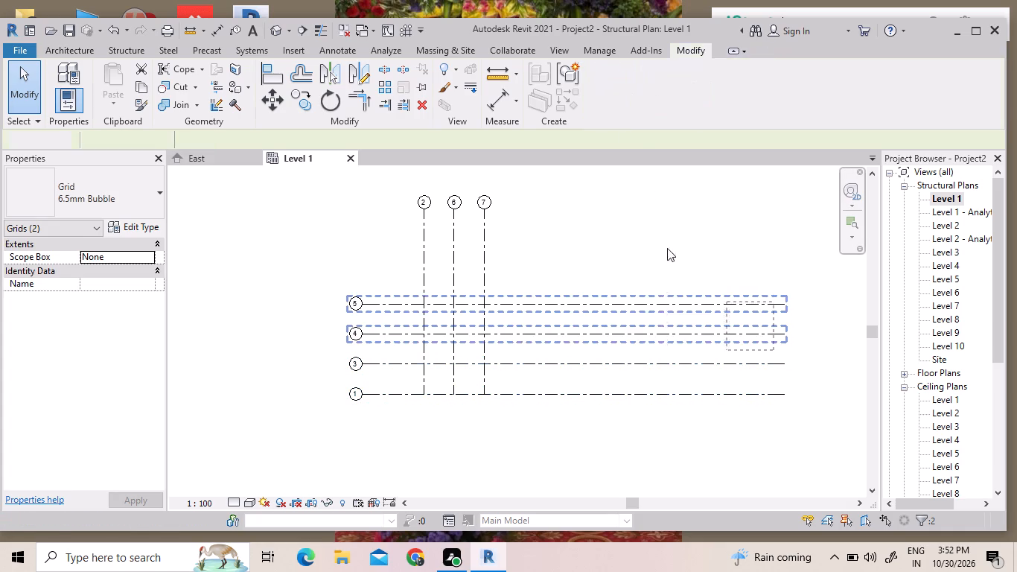
pyautogui.moveTo(667, 248); pyautogui.dragTo(659, 232)
pyautogui.click(628, 83)
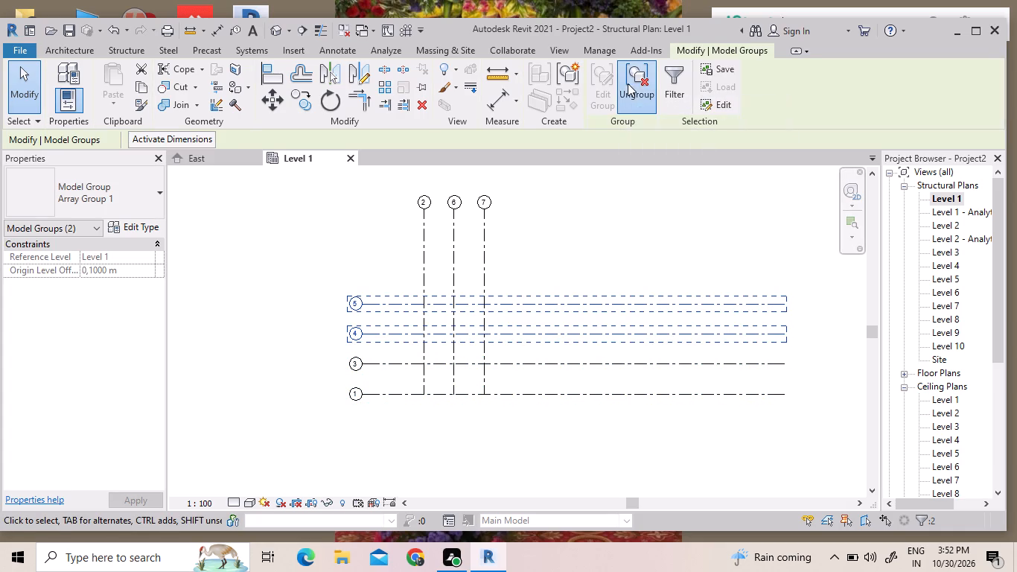
pyautogui.press('Escape')
# Ungroup the arrayed vertical grids 2, 6 and 7 so they become independent grid lines.
pyautogui.moveTo(564, 272); pyautogui.dragTo(494, 250)
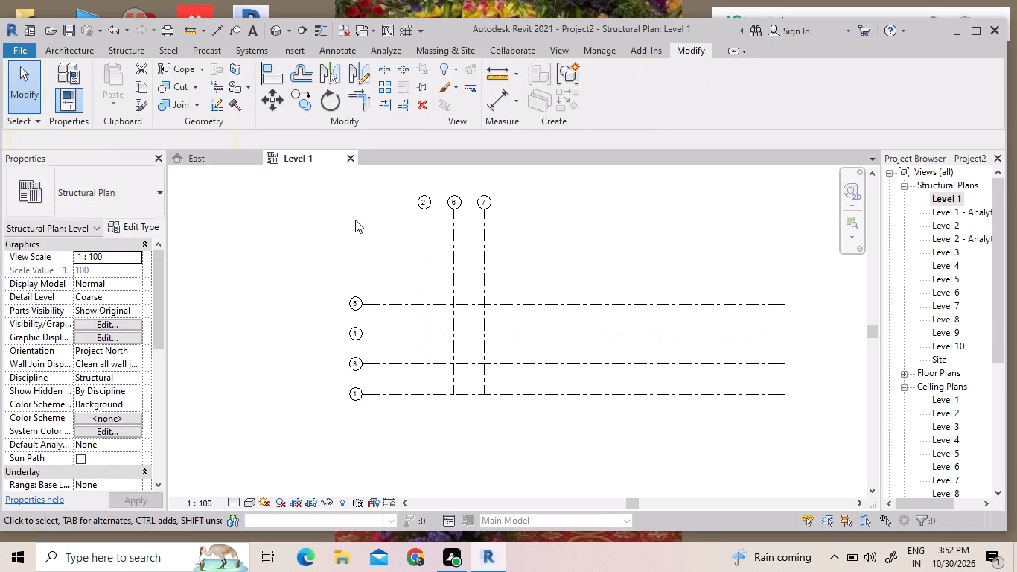
pyautogui.moveTo(541, 244); pyautogui.dragTo(476, 229)
pyautogui.press('Escape')
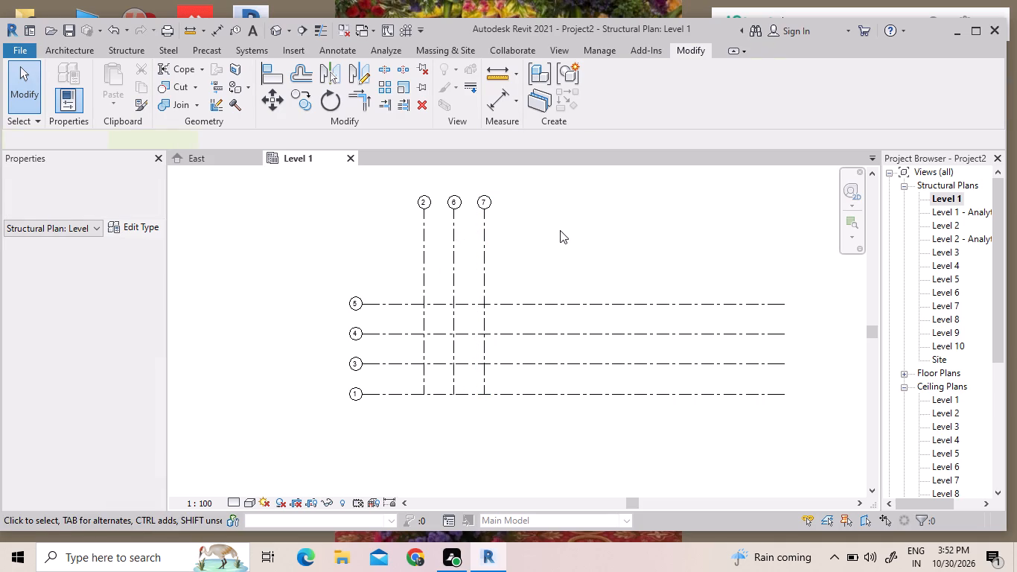
pyautogui.moveTo(560, 244); pyautogui.dragTo(399, 223)
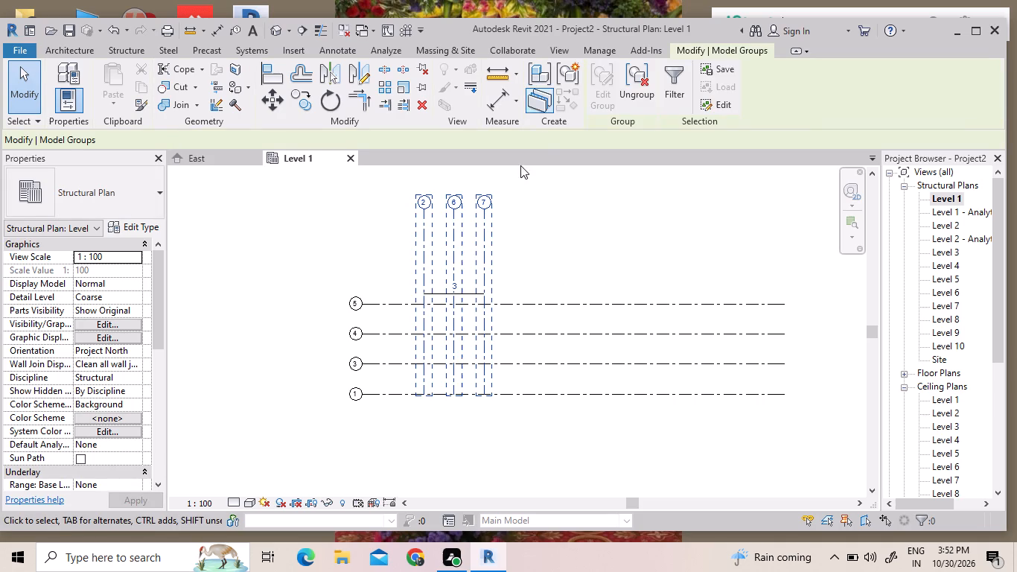
pyautogui.click(626, 79)
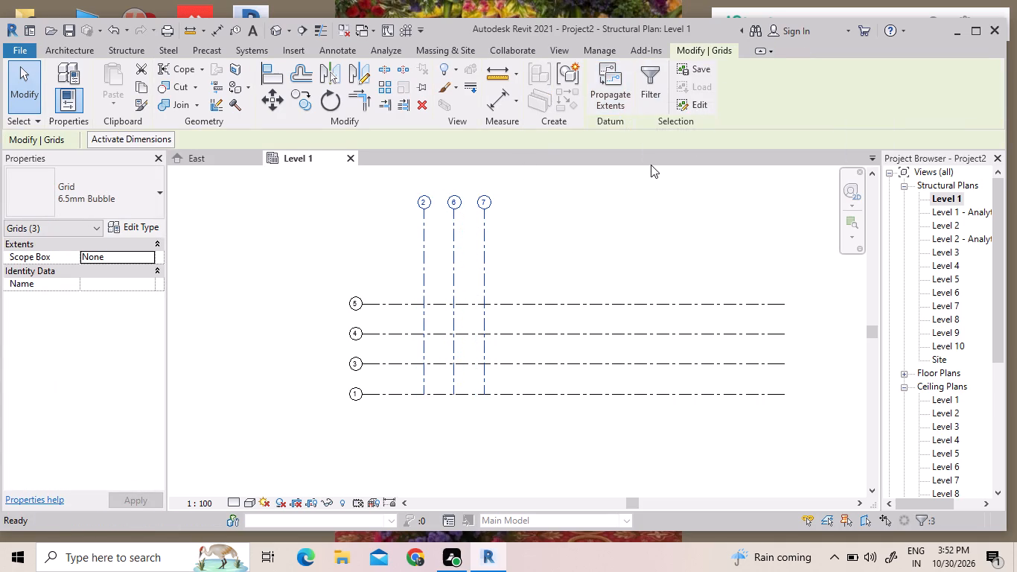
pyautogui.press('Escape')
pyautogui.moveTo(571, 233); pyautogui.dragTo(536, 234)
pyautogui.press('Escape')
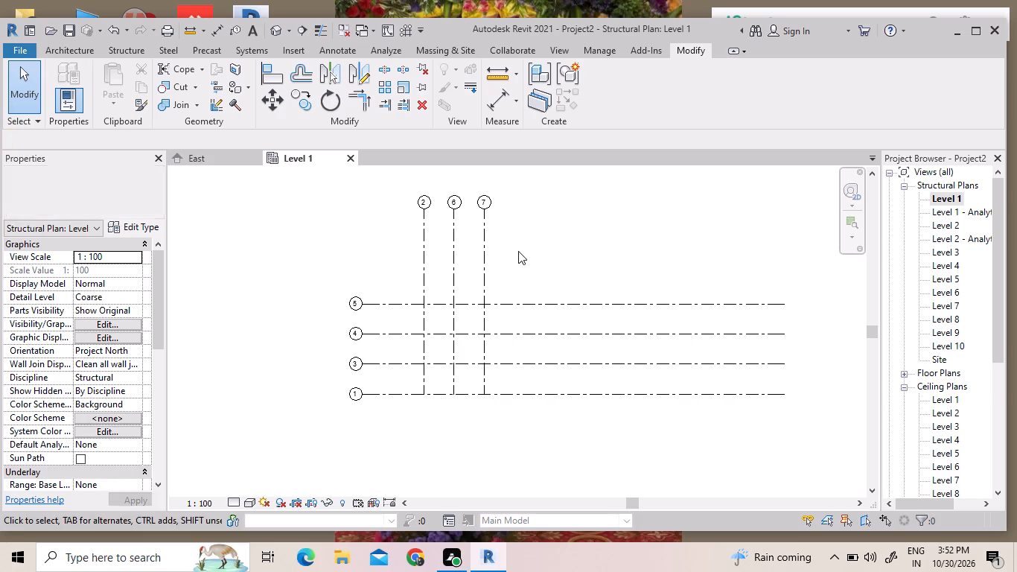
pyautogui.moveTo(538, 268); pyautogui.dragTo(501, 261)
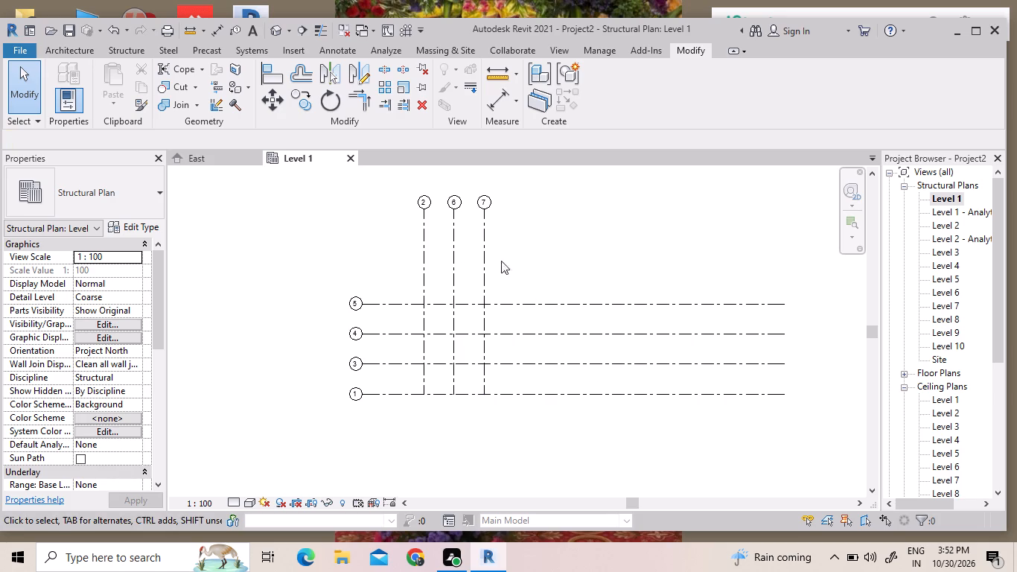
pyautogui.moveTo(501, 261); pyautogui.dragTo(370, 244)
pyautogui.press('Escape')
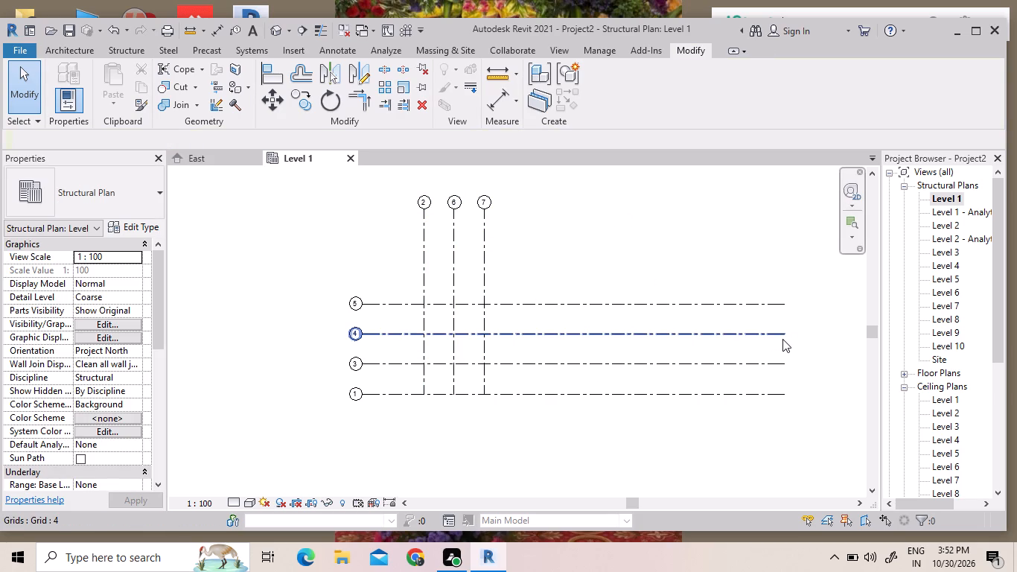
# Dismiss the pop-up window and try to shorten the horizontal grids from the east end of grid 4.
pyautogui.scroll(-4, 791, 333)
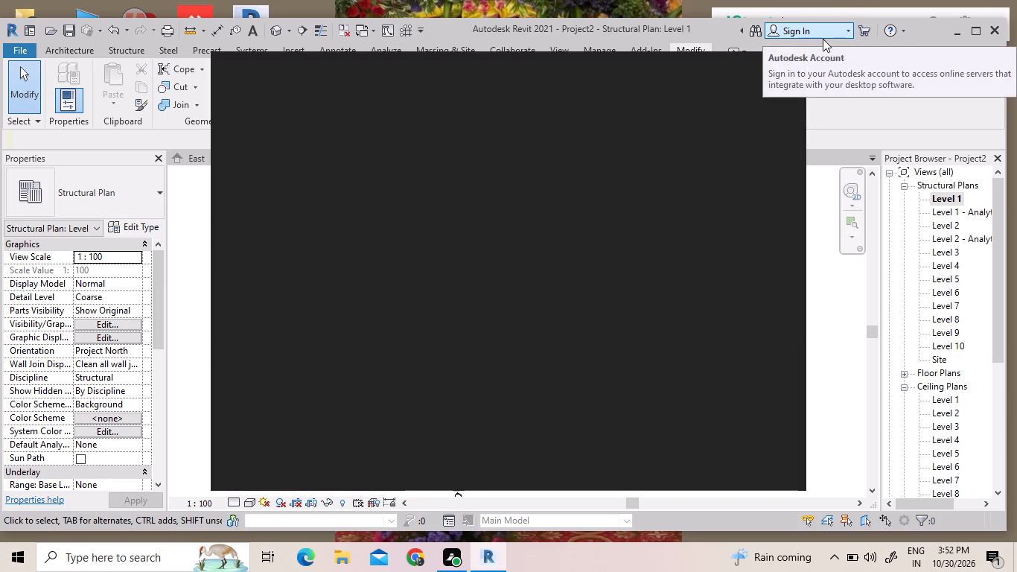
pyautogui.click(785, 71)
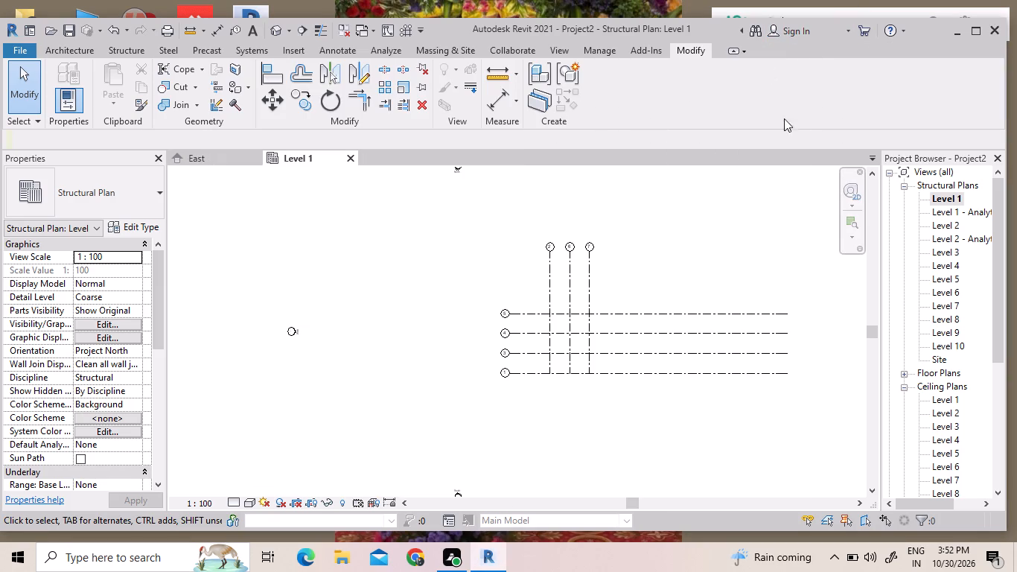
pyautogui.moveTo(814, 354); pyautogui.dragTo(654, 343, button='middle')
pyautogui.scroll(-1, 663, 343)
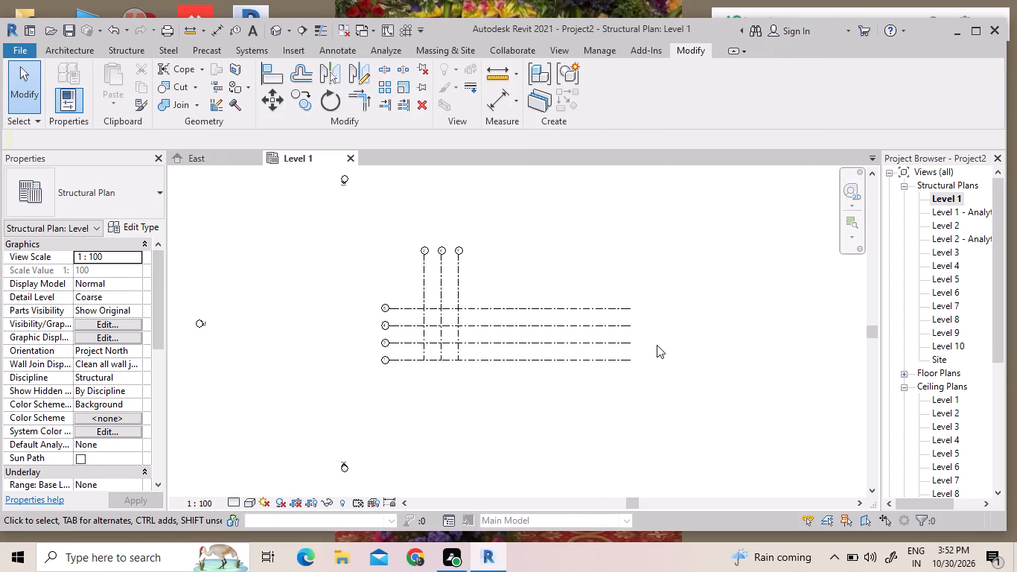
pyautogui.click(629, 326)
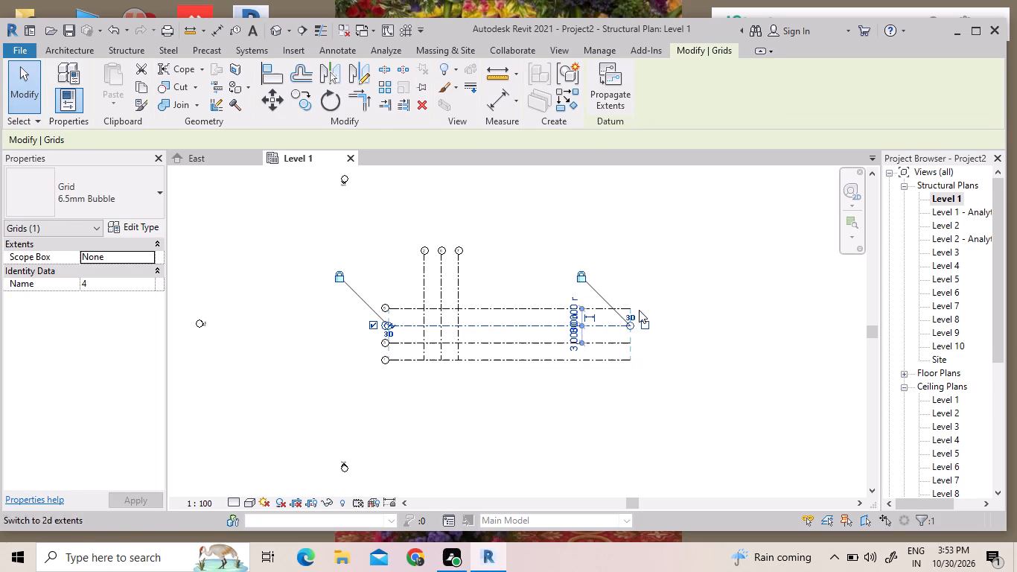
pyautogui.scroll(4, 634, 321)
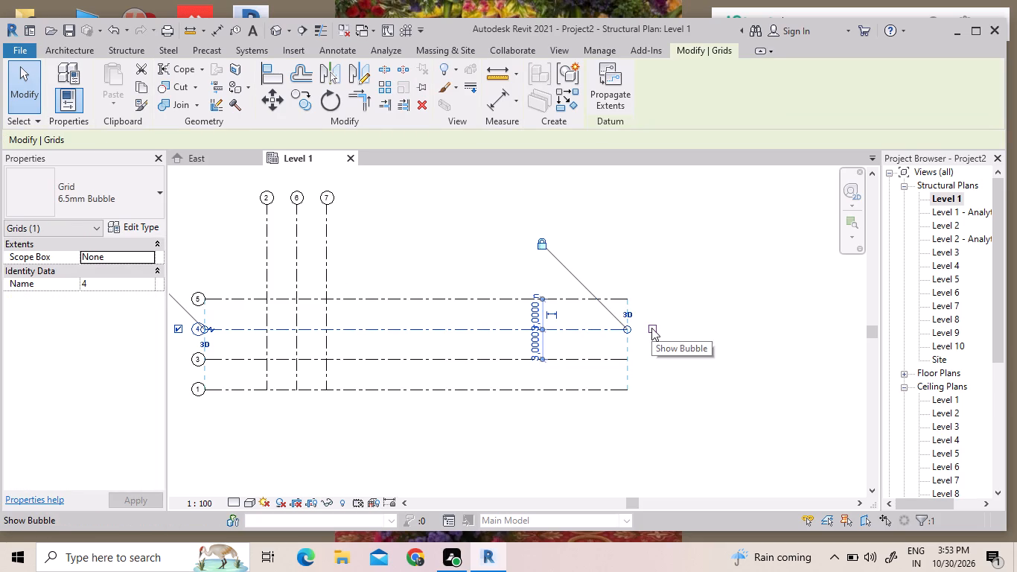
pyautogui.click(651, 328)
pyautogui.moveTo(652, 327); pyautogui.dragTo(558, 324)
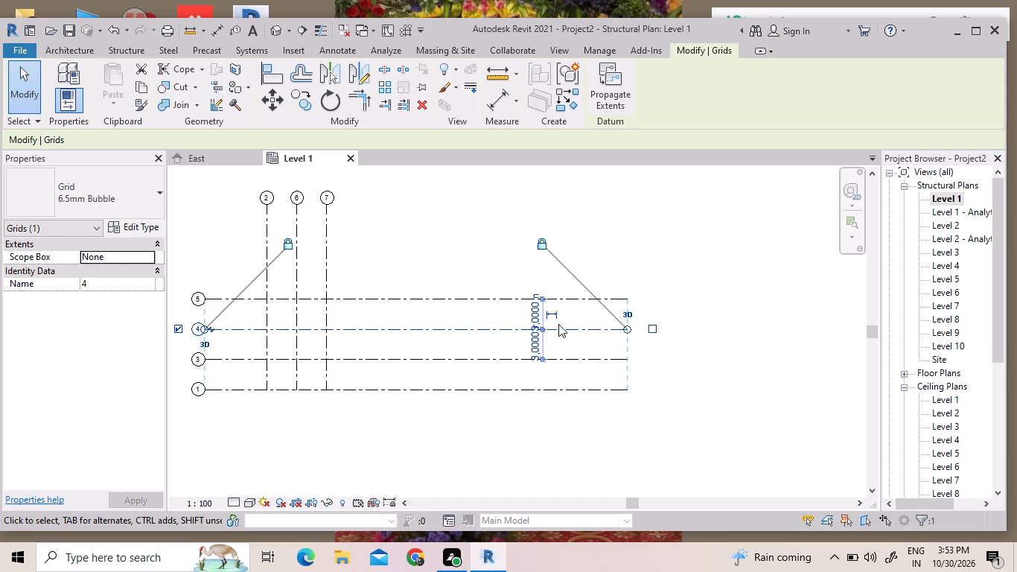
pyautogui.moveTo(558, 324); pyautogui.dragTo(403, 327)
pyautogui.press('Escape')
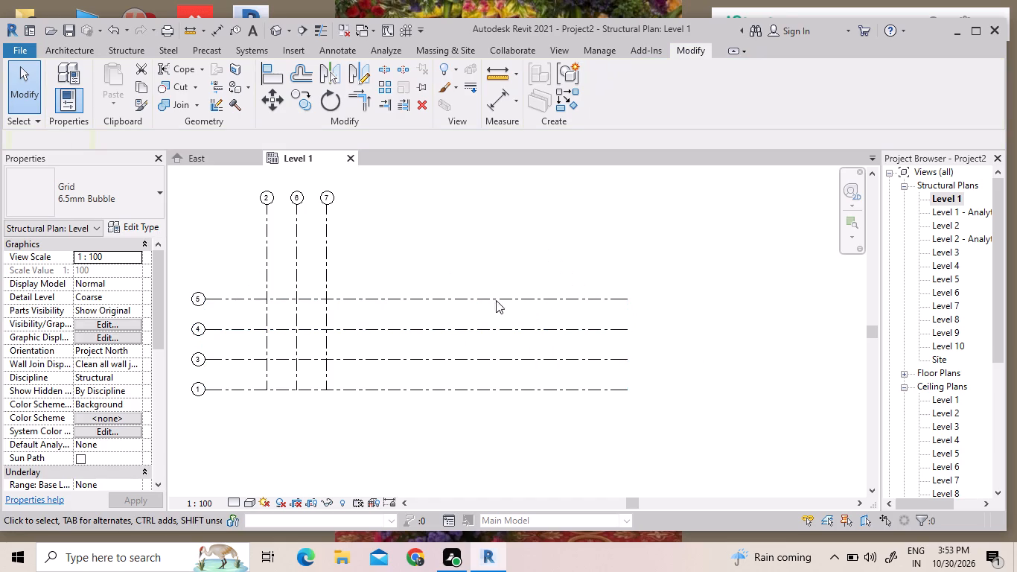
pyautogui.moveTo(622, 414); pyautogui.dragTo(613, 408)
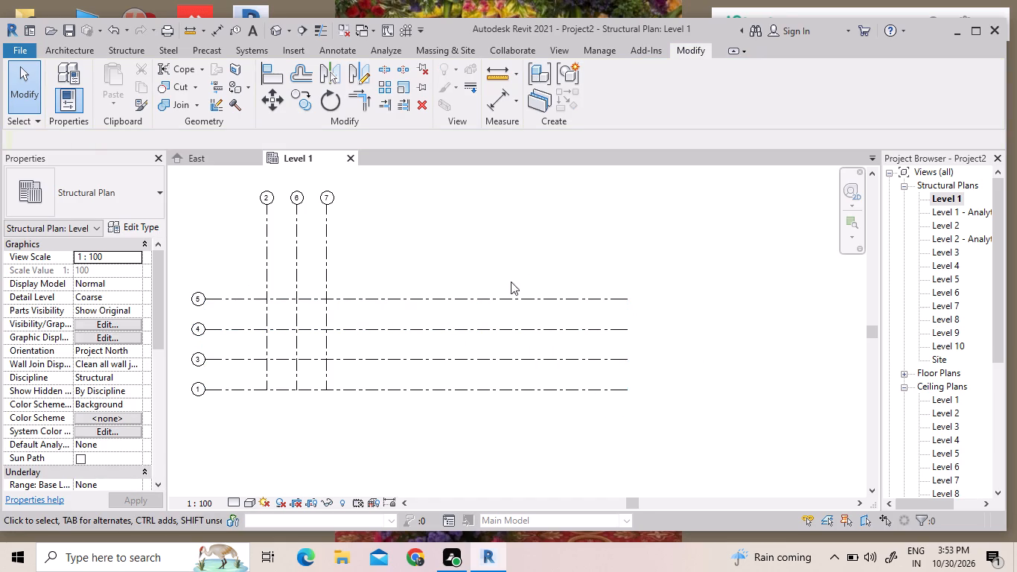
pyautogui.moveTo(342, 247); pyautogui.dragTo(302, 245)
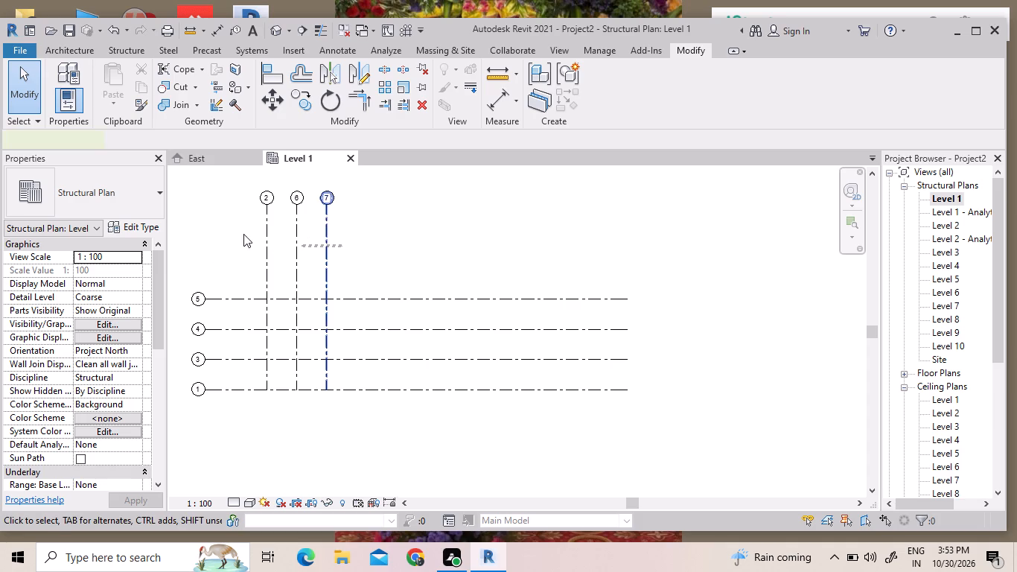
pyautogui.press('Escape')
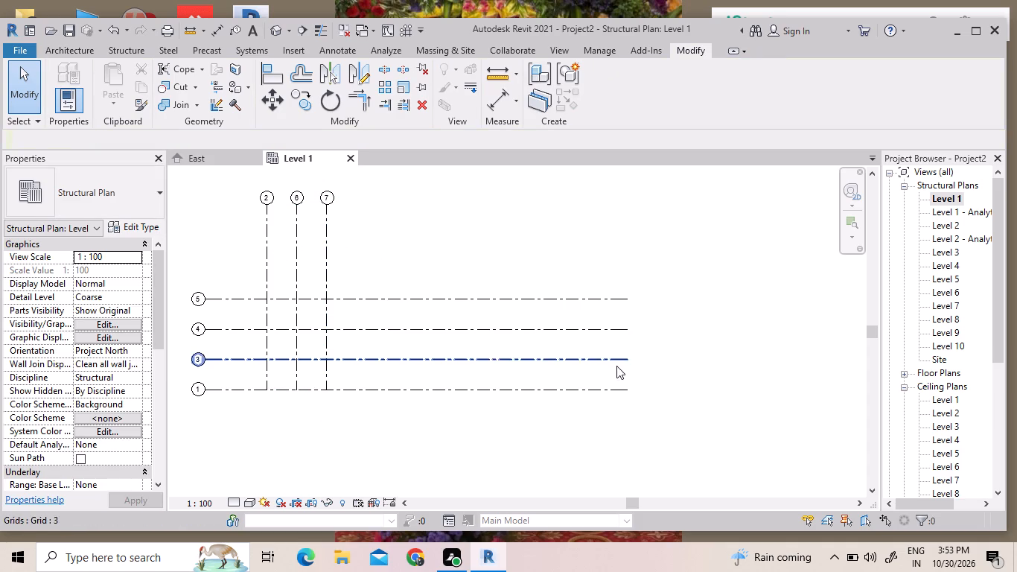
# Shorten the horizontal grids together from their east ends so they finish a short distance east of grid 7.
pyautogui.moveTo(628, 439); pyautogui.dragTo(529, 252)
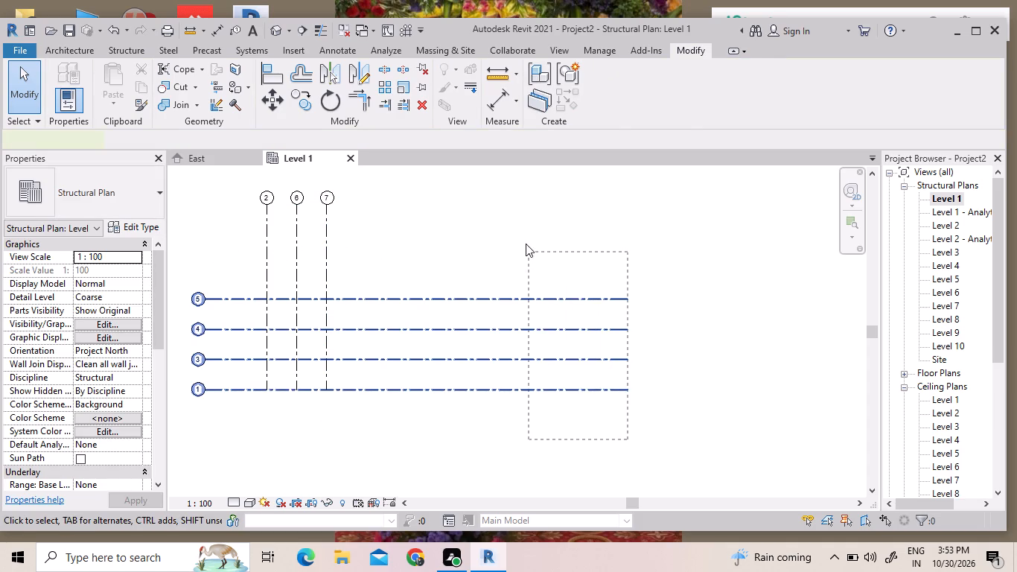
pyautogui.click(625, 328)
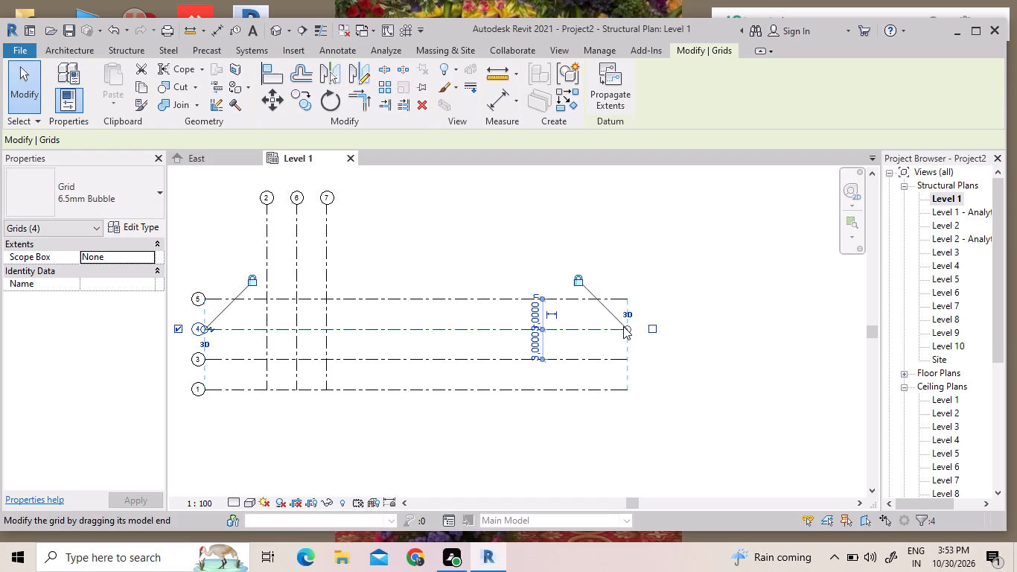
pyautogui.moveTo(624, 328); pyautogui.dragTo(494, 331)
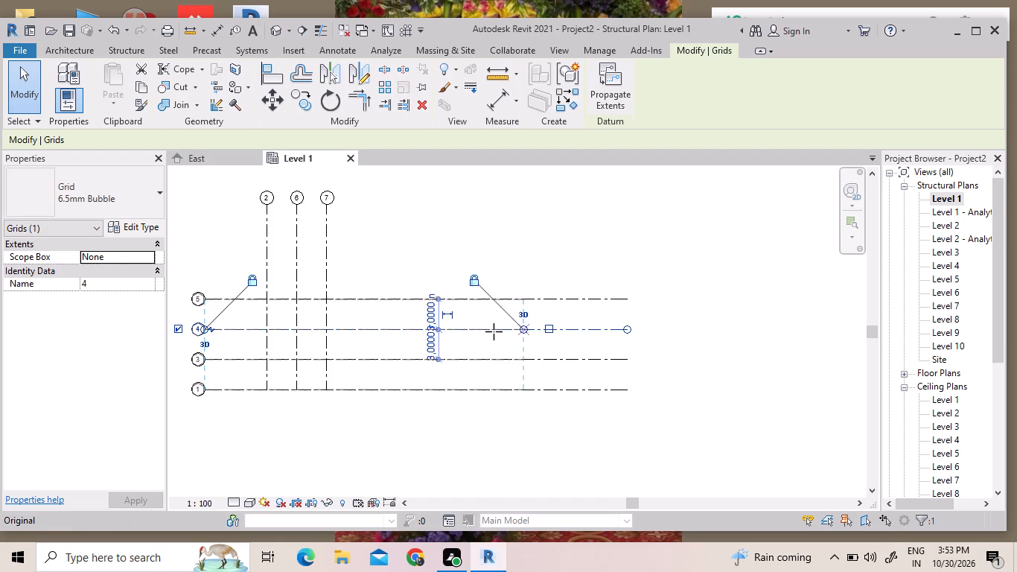
pyautogui.moveTo(494, 331); pyautogui.dragTo(458, 333)
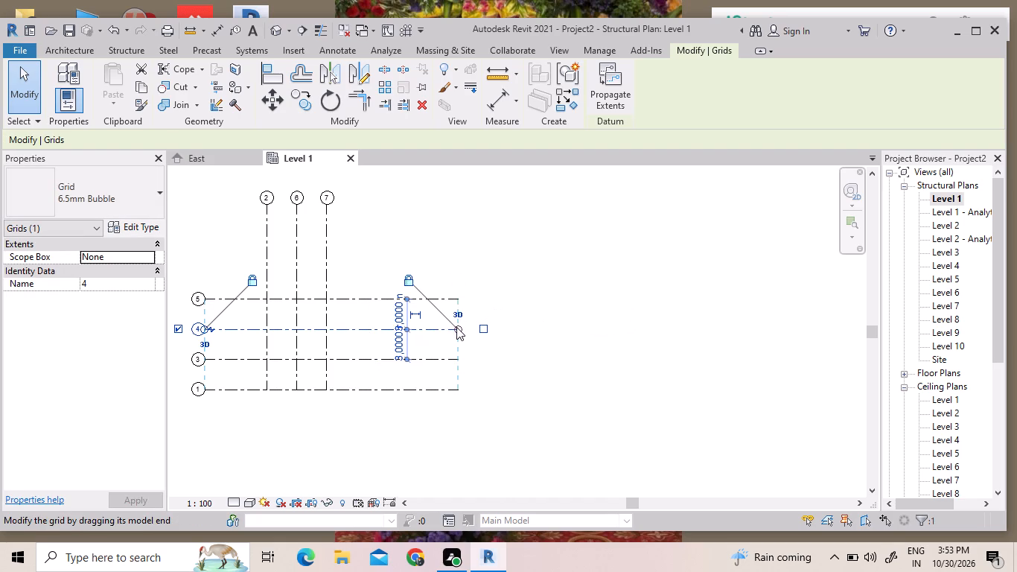
pyautogui.moveTo(456, 327); pyautogui.dragTo(375, 334)
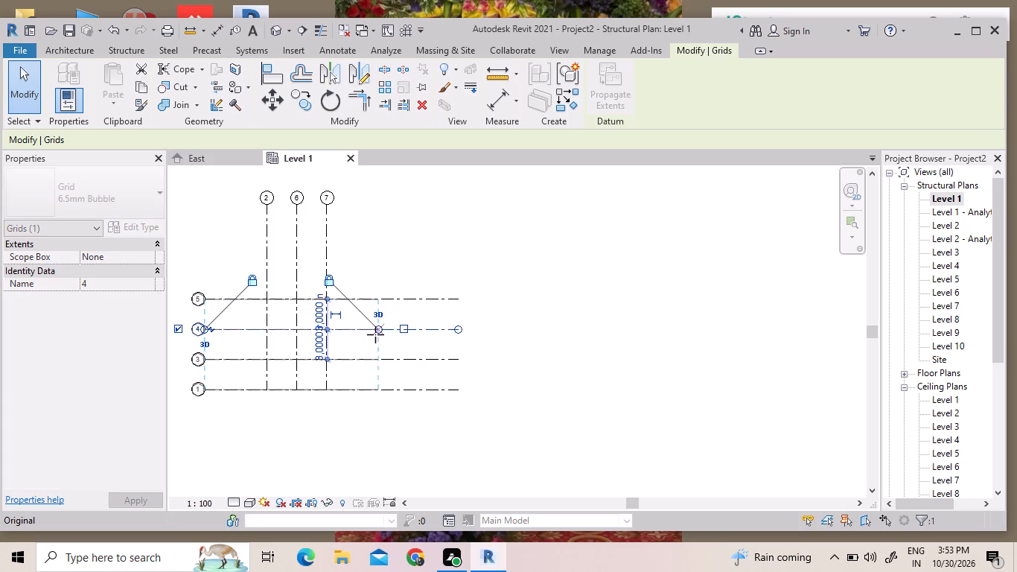
pyautogui.moveTo(375, 334); pyautogui.dragTo(375, 334)
pyautogui.press('Escape')
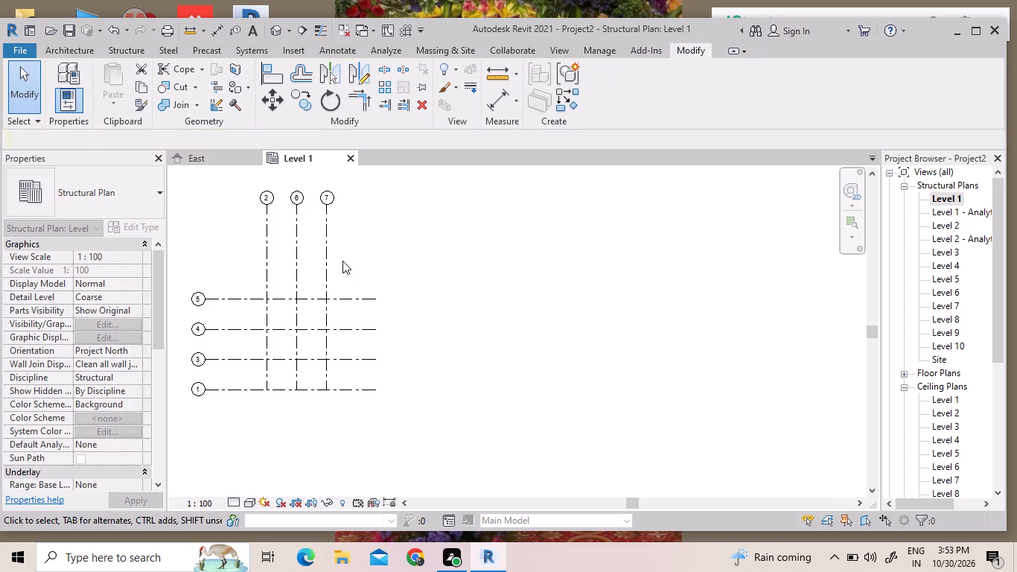
# Pull the south ends of vertical grids 2, 6 and 7 together northward to the line of grid 4.
pyautogui.moveTo(342, 261); pyautogui.dragTo(317, 257)
pyautogui.moveTo(303, 255); pyautogui.dragTo(294, 258)
pyautogui.press('Escape')
pyautogui.moveTo(351, 255); pyautogui.dragTo(351, 255)
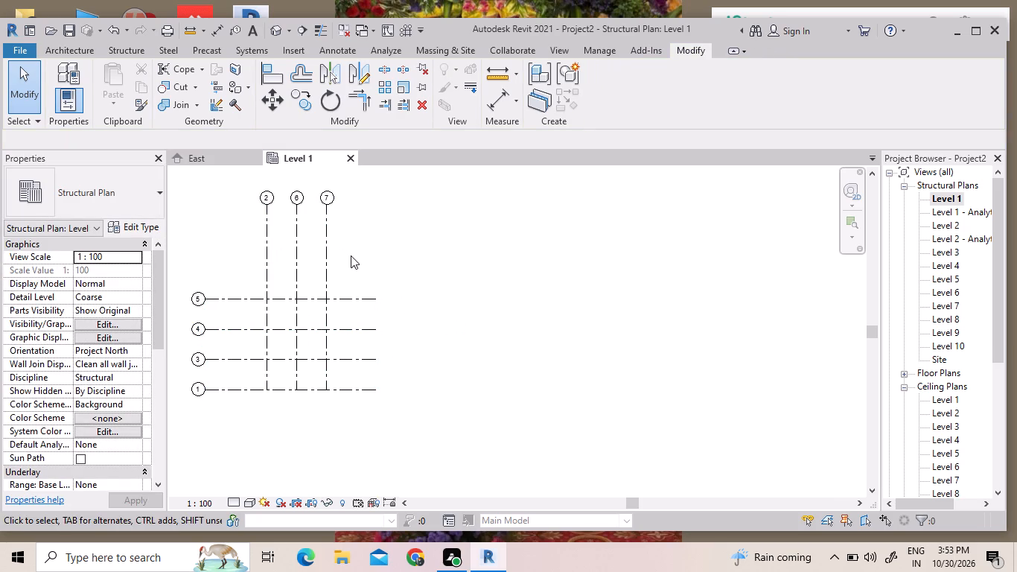
pyautogui.moveTo(351, 255); pyautogui.dragTo(235, 233)
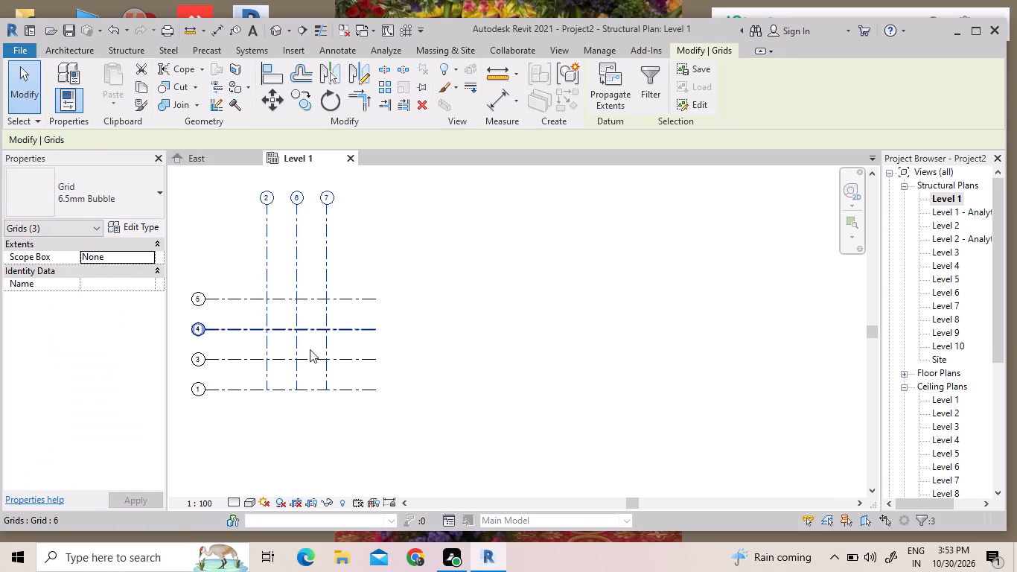
pyautogui.click(296, 390)
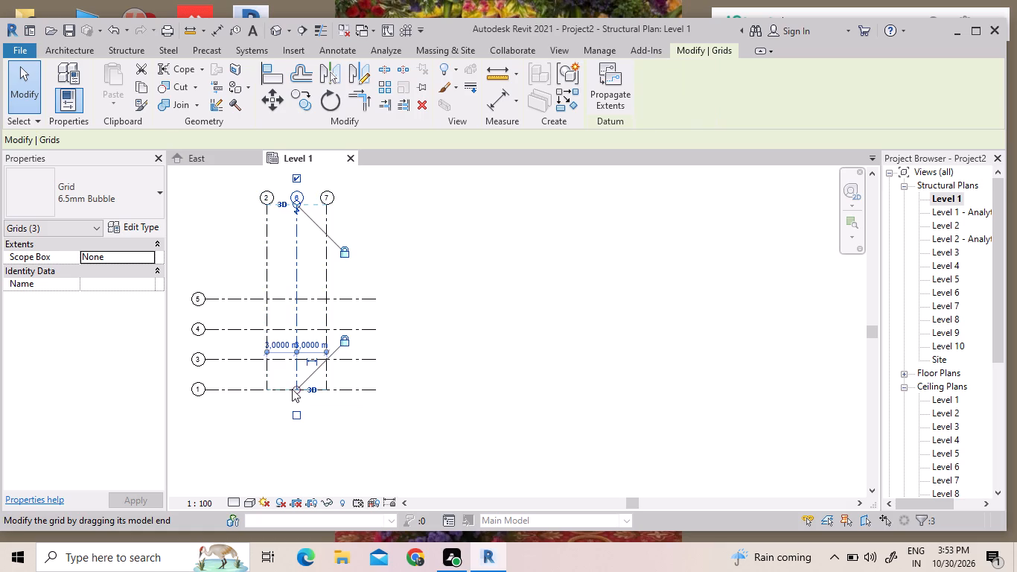
pyautogui.moveTo(293, 394); pyautogui.dragTo(299, 371)
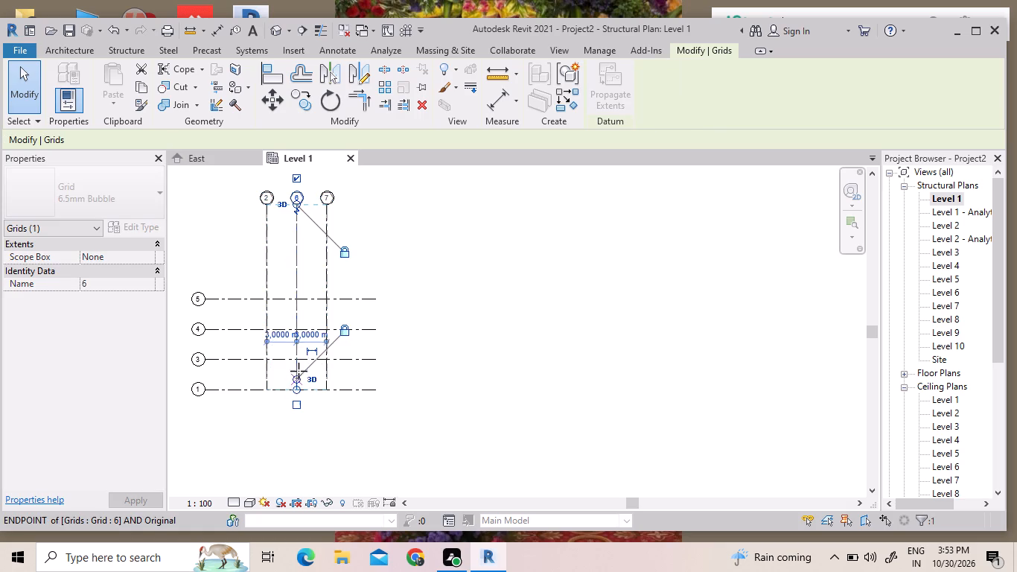
pyautogui.moveTo(299, 371); pyautogui.dragTo(300, 328)
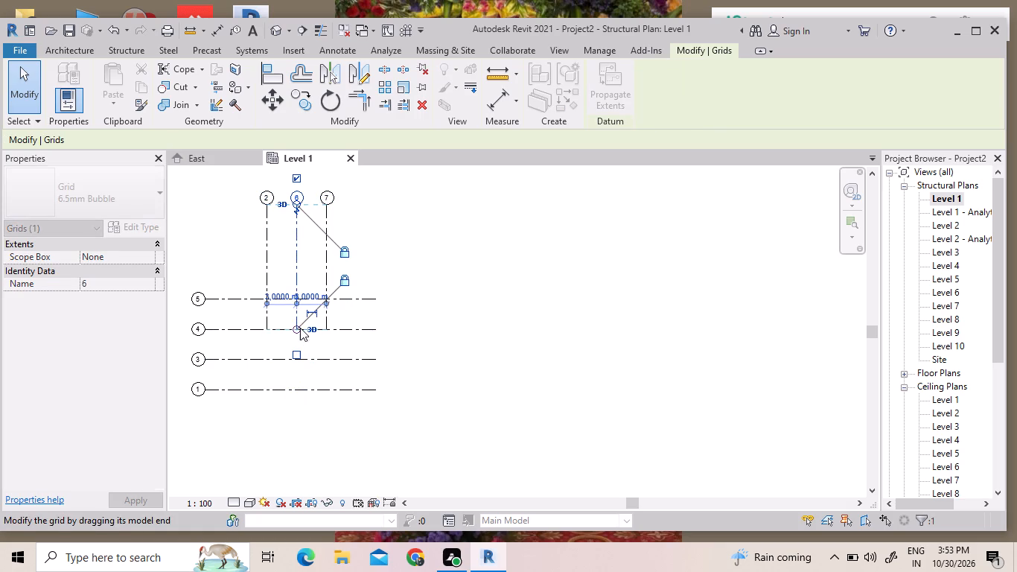
# Move vertical grids 2, 6 and 7 together 6 m south so their lower ends land on grid 1.
pyautogui.press('Escape')
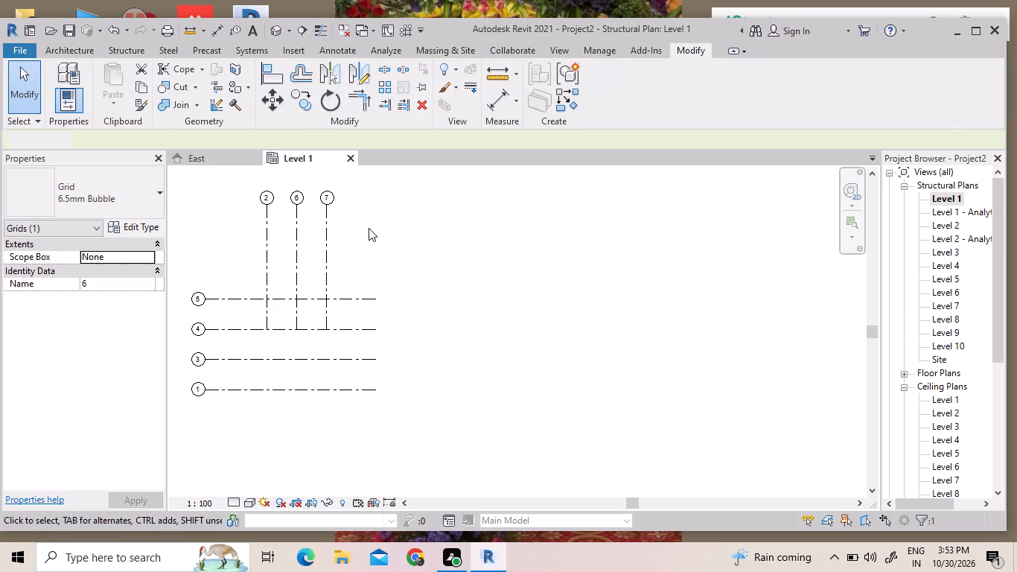
pyautogui.click(370, 235)
pyautogui.moveTo(398, 232); pyautogui.dragTo(321, 224)
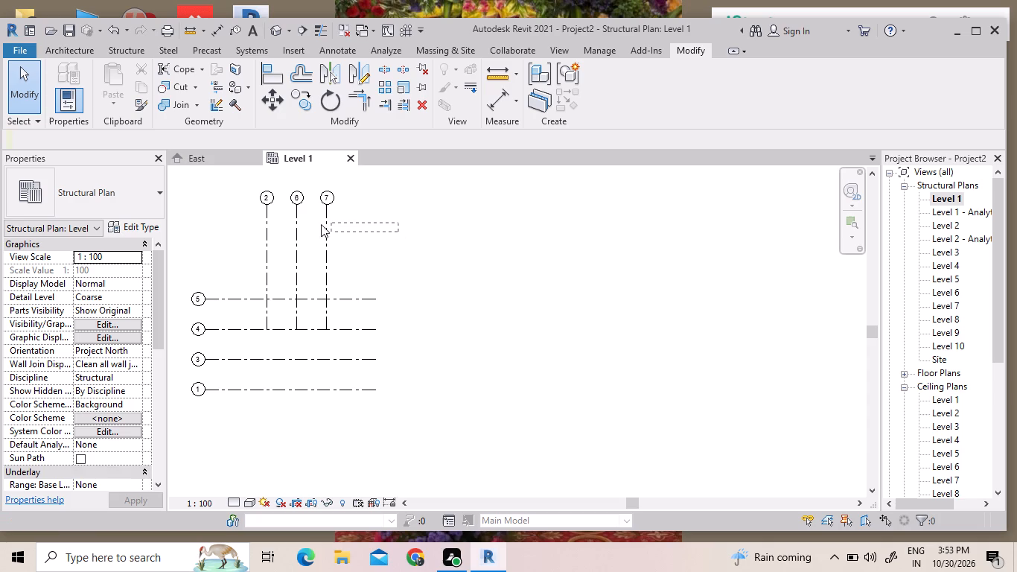
pyautogui.moveTo(321, 224); pyautogui.dragTo(208, 229)
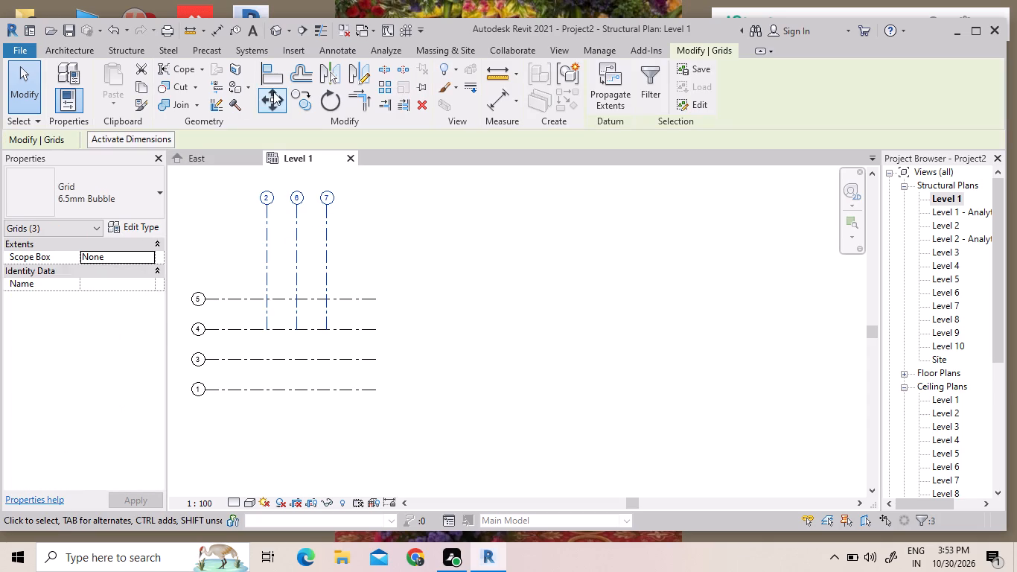
pyautogui.click(273, 92)
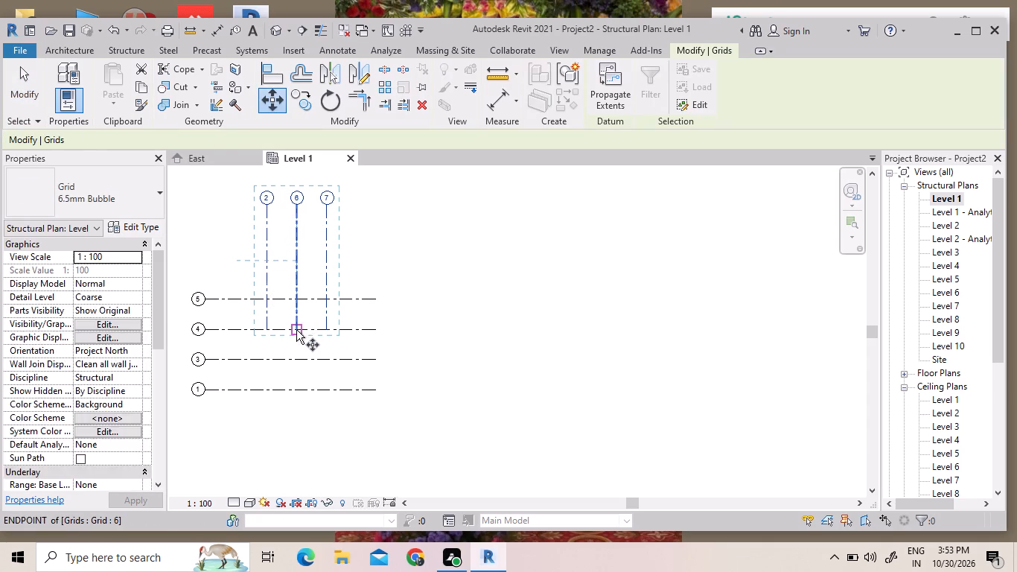
pyautogui.click(296, 330)
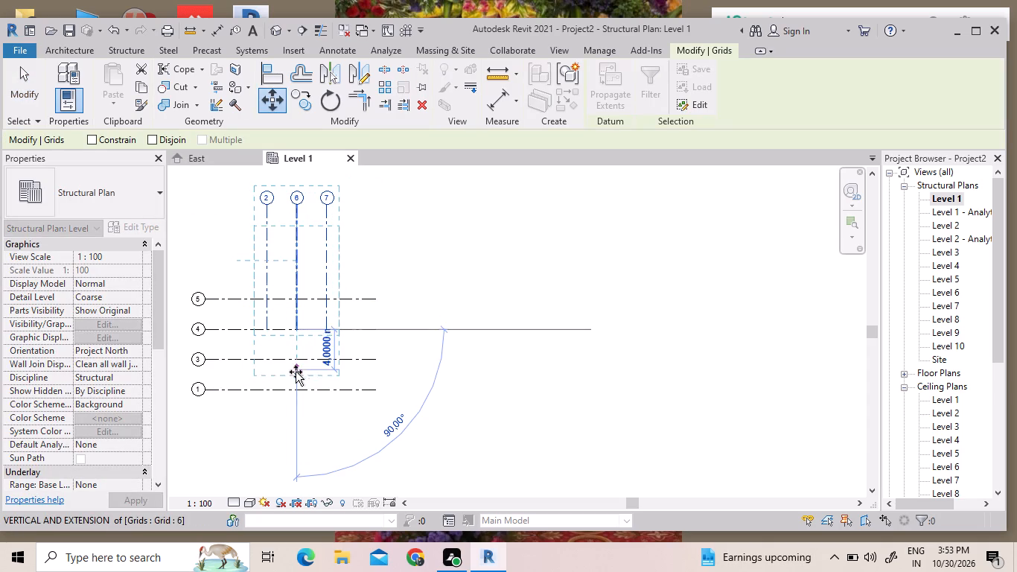
pyautogui.click(294, 387)
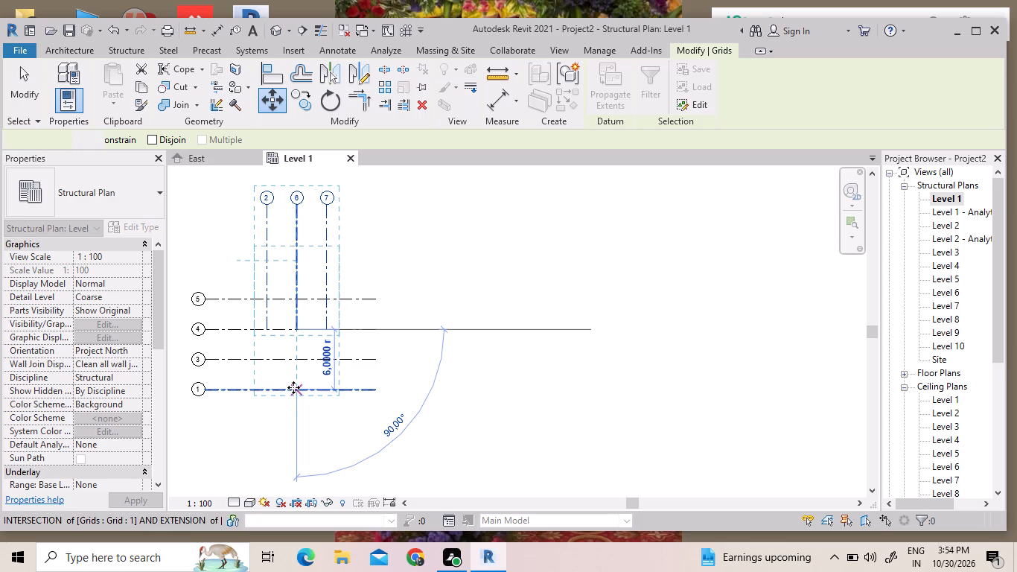
pyautogui.moveTo(405, 267); pyautogui.dragTo(524, 252, button='middle')
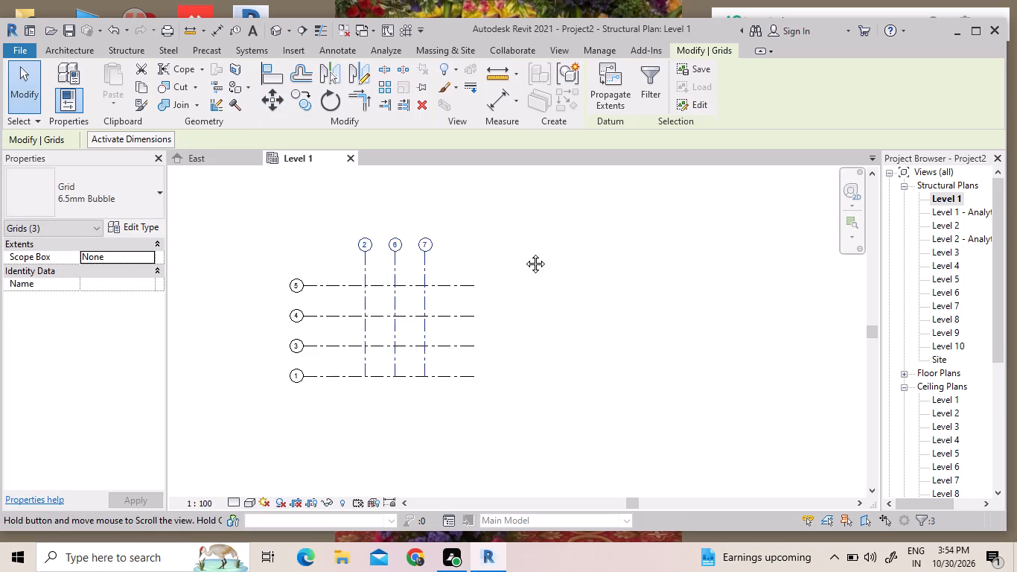
pyautogui.moveTo(524, 252); pyautogui.dragTo(605, 279, button='middle')
pyautogui.scroll(2, 551, 322)
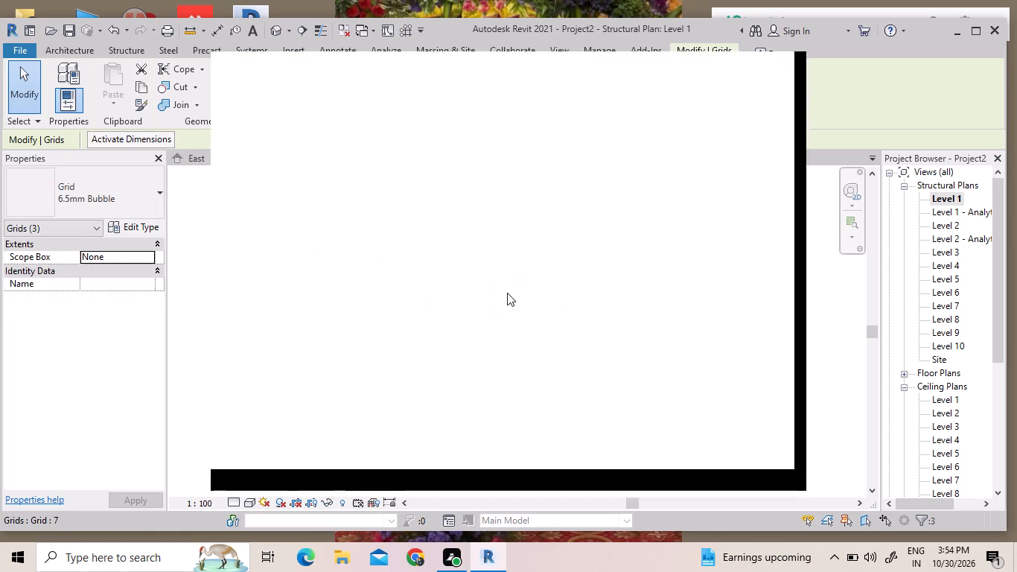
pyautogui.click(774, 71)
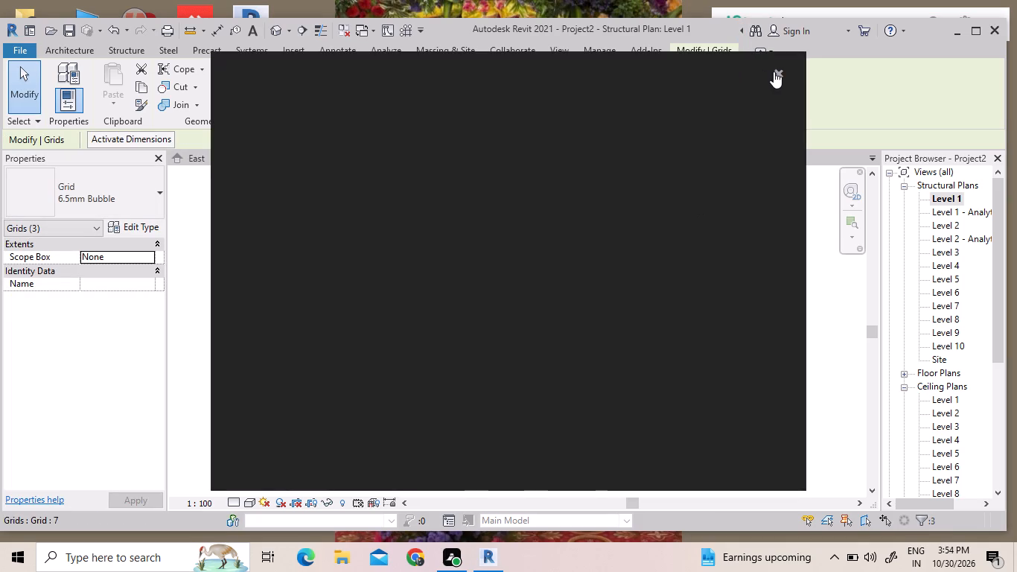
pyautogui.scroll(2, 580, 305)
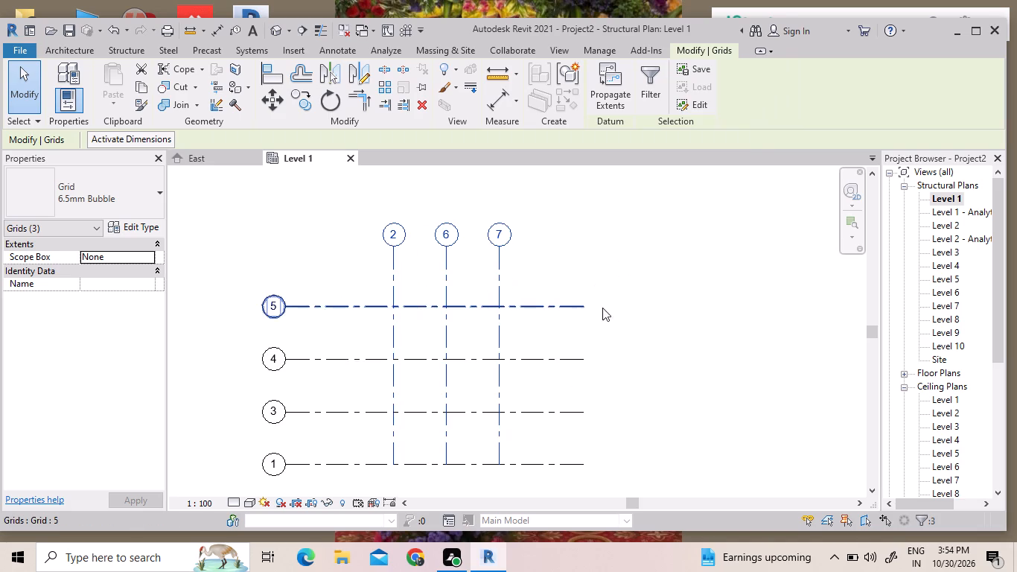
pyautogui.press('Escape')
pyautogui.press('Escape')
pyautogui.press('Escape')
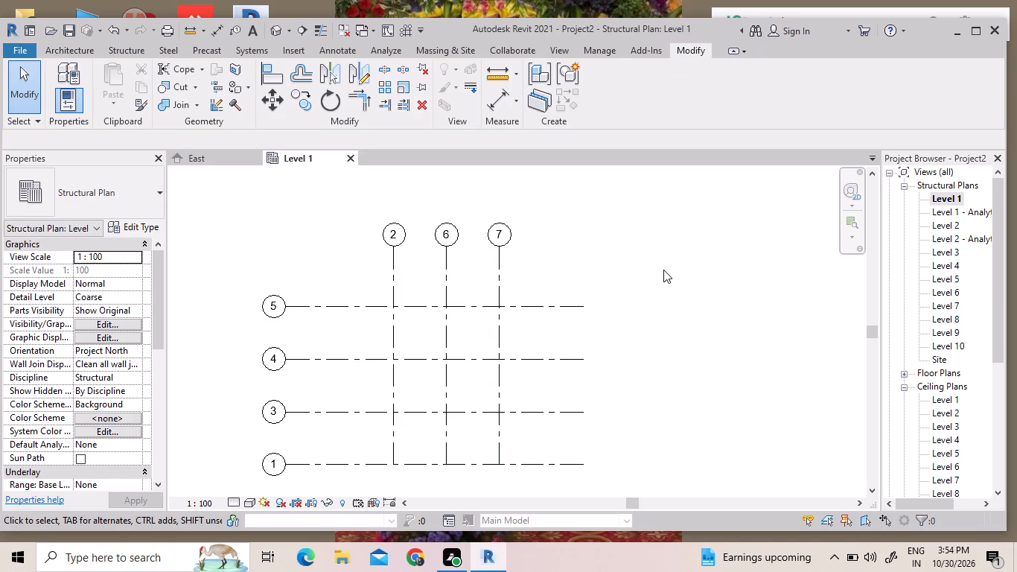
# Start the Structural Column command and review the column types already loaded in the project.
pyautogui.click(62, 51)
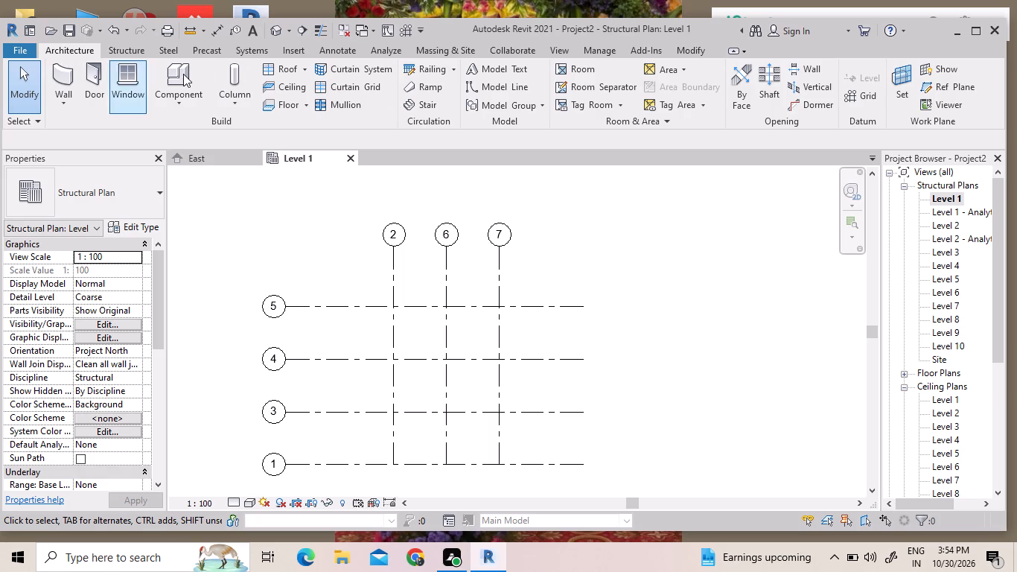
pyautogui.click(138, 51)
pyautogui.click(138, 51)
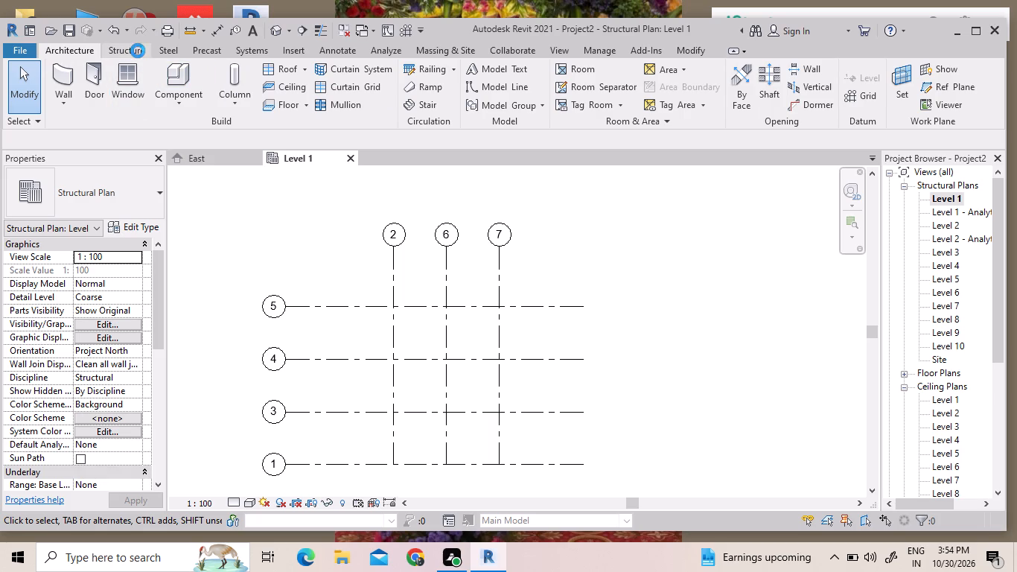
pyautogui.click(112, 92)
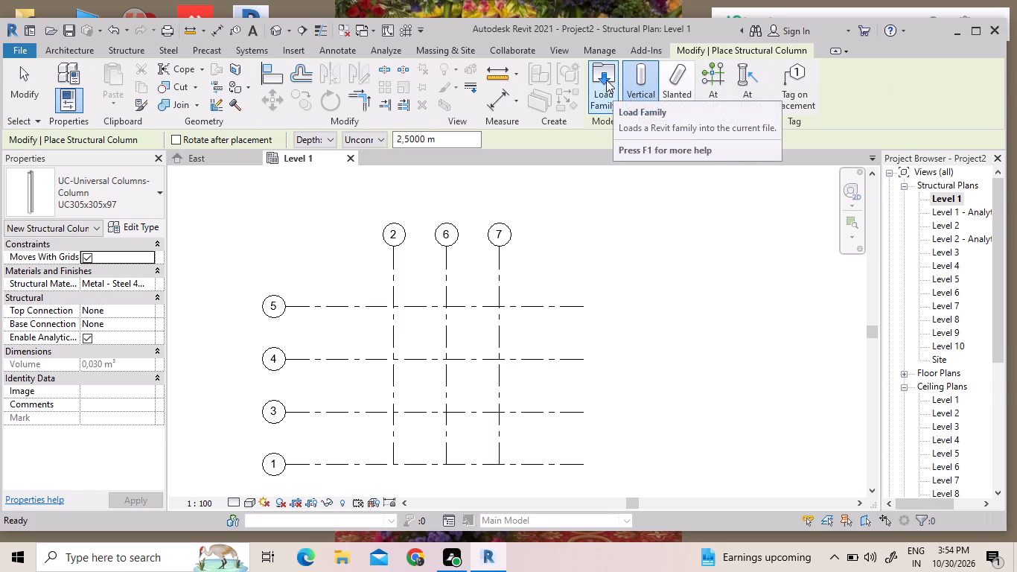
pyautogui.click(161, 196)
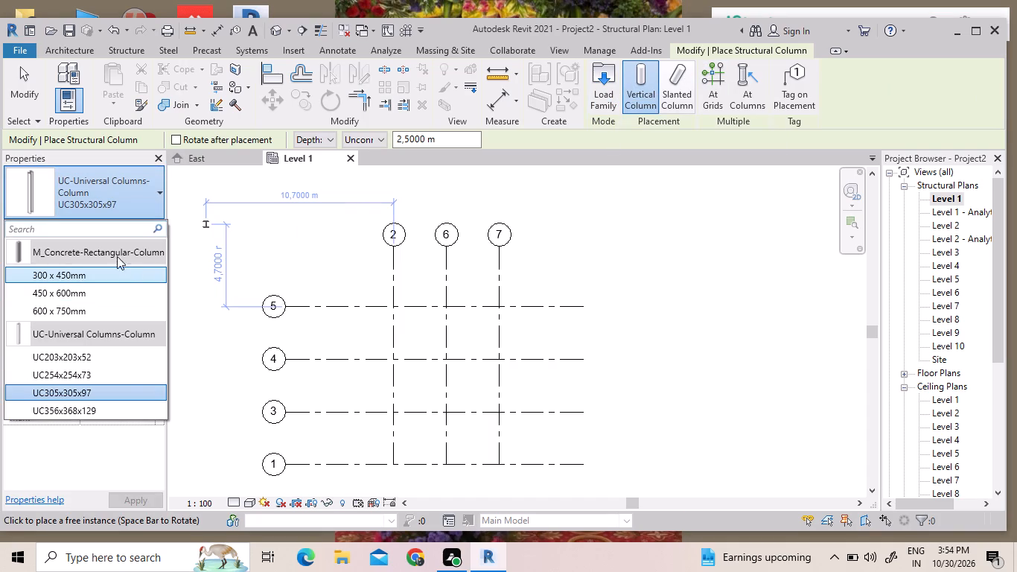
pyautogui.scroll(-6, 126, 384)
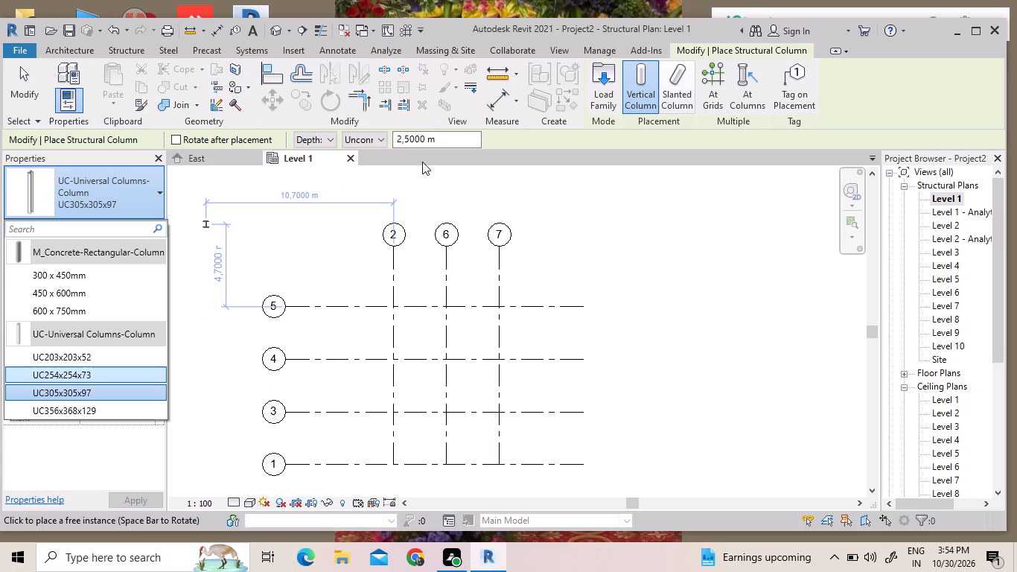
# Browse the library's Structural Columns families for loading, checking the Steel, Light Gauge Steel, Concrete, Wood and Precast Concrete folders.
pyautogui.click(611, 86)
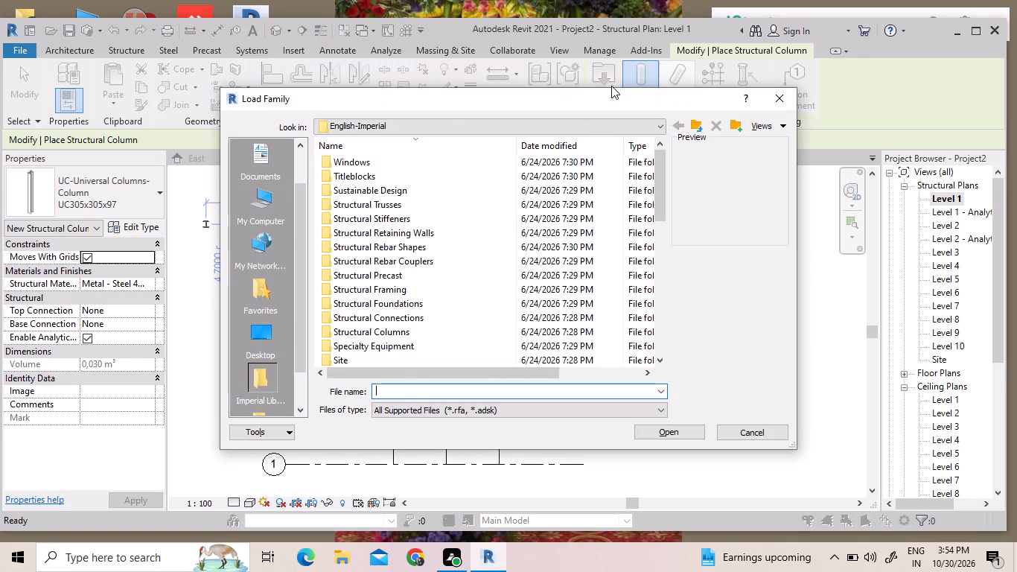
pyautogui.doubleClick(392, 337)
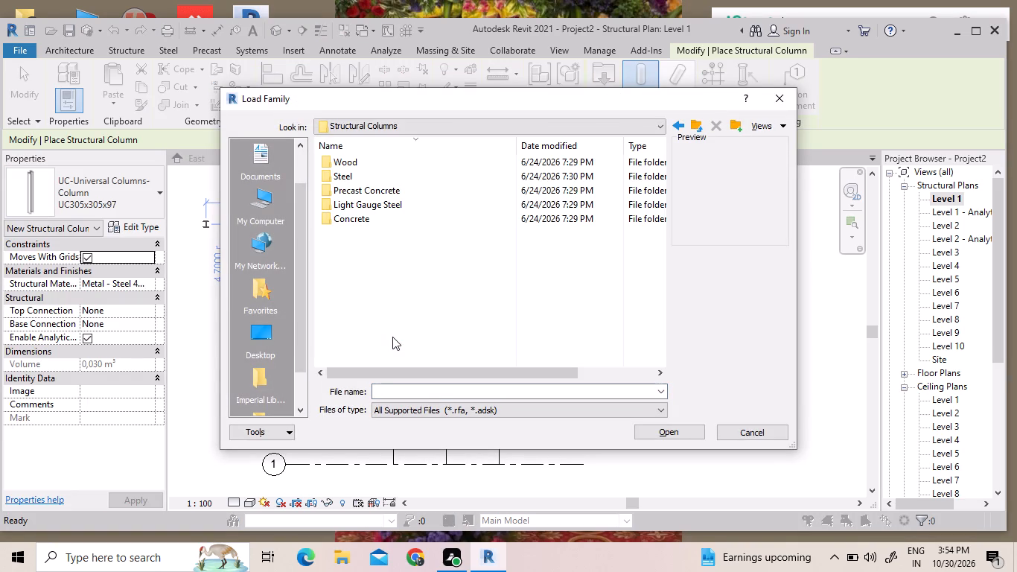
pyautogui.doubleClick(354, 173)
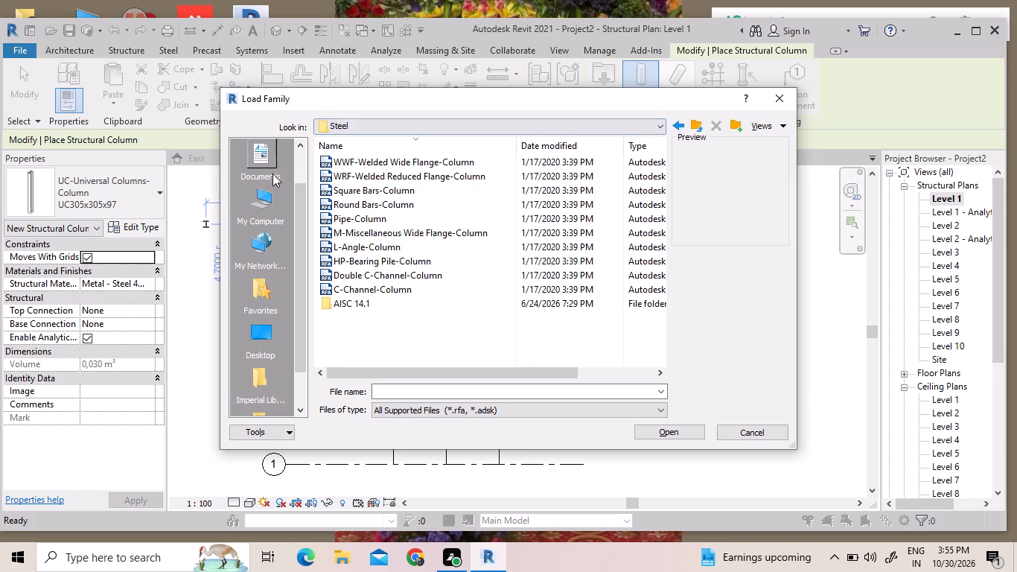
pyautogui.click(676, 127)
pyautogui.doubleClick(377, 205)
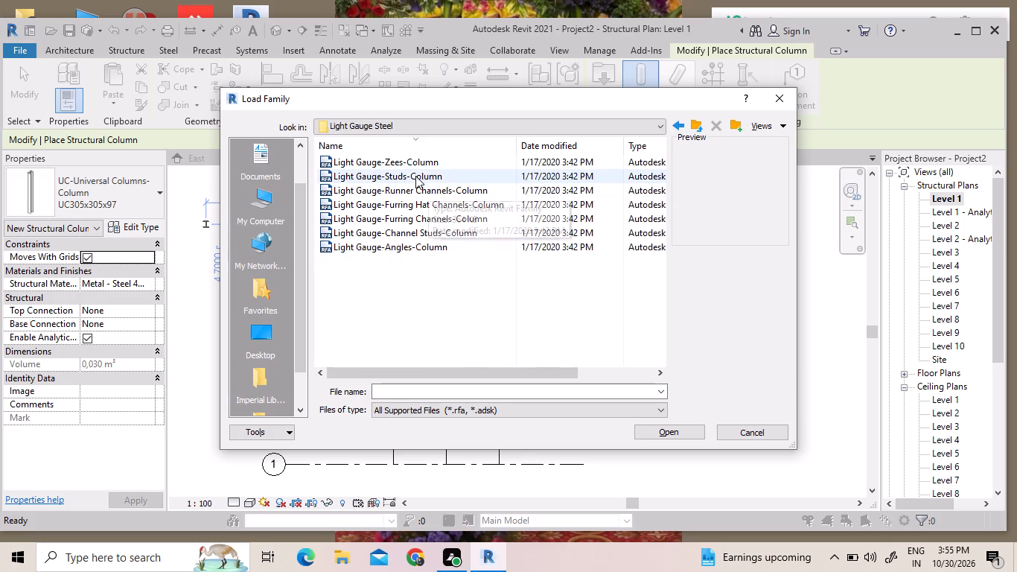
pyautogui.click(680, 125)
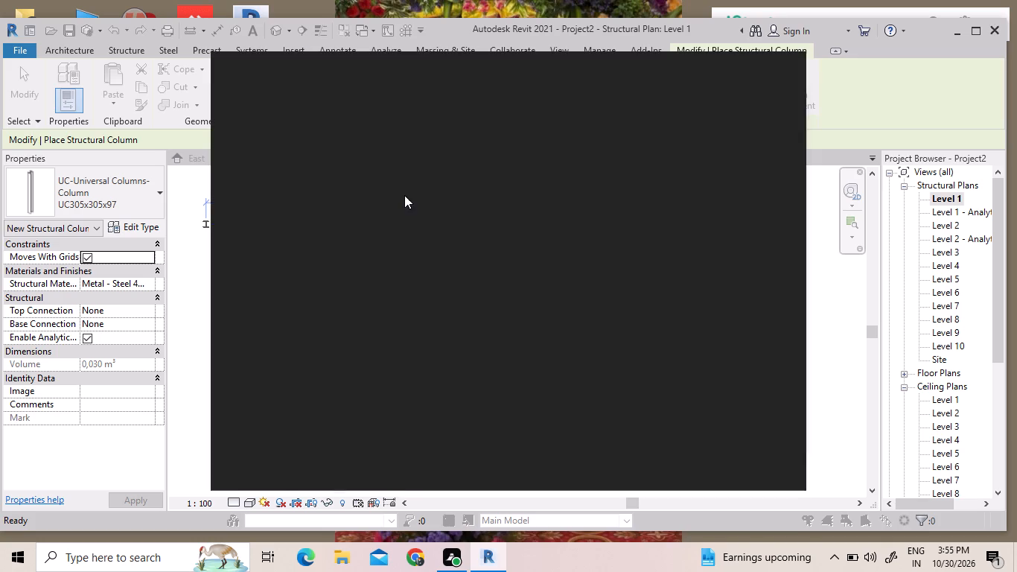
pyautogui.click(780, 69)
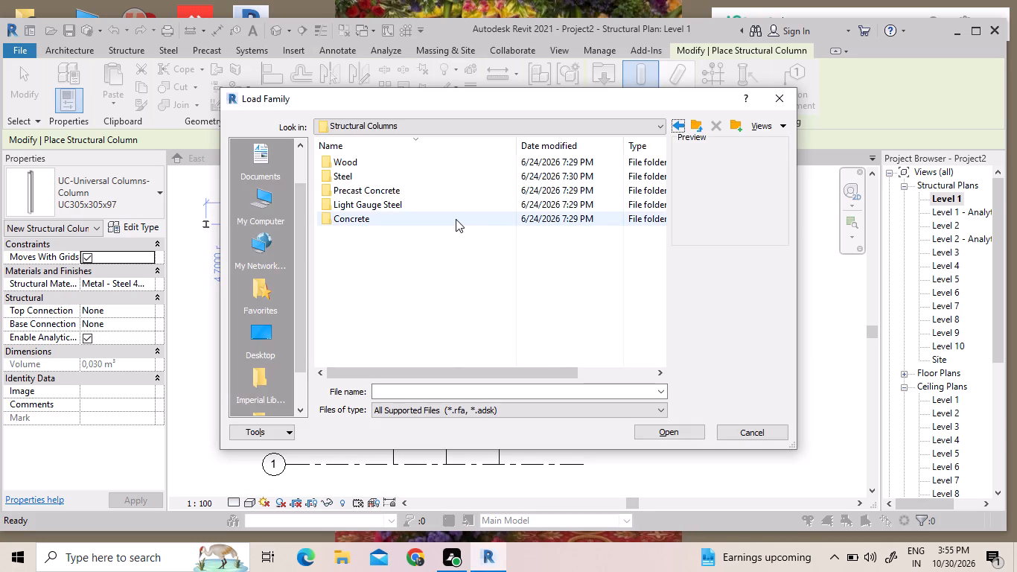
pyautogui.doubleClick(456, 219)
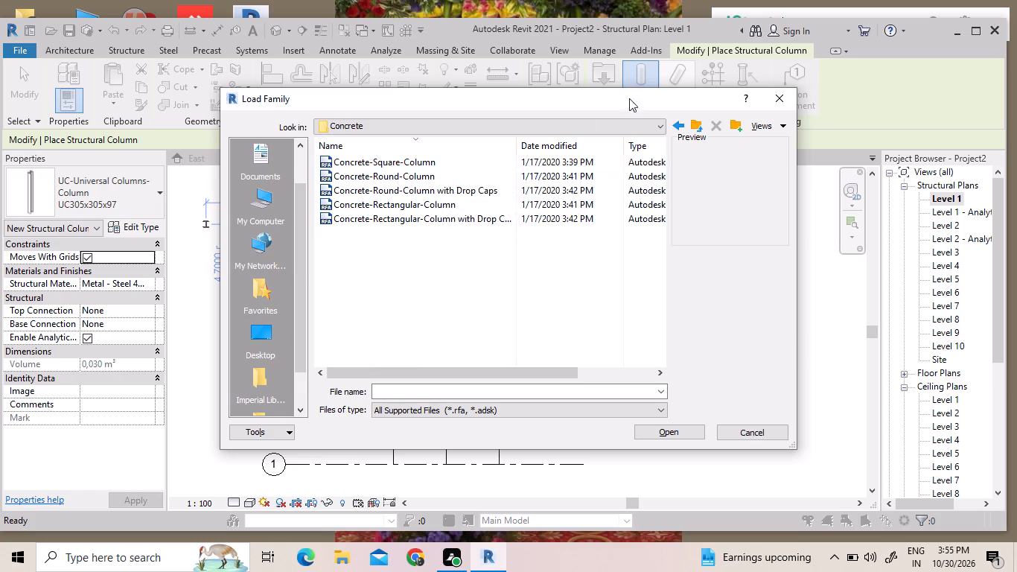
pyautogui.click(674, 124)
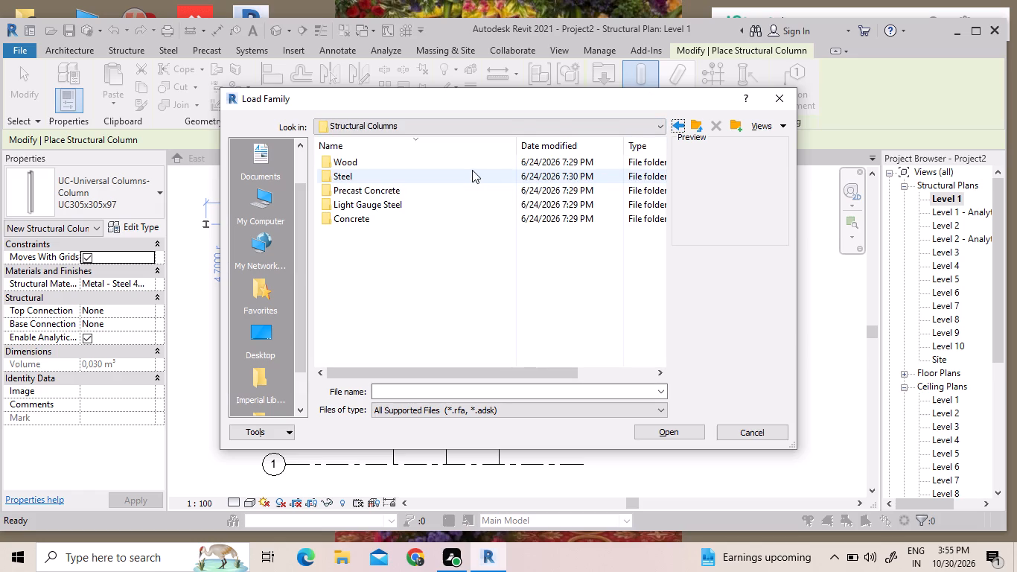
pyautogui.doubleClick(463, 167)
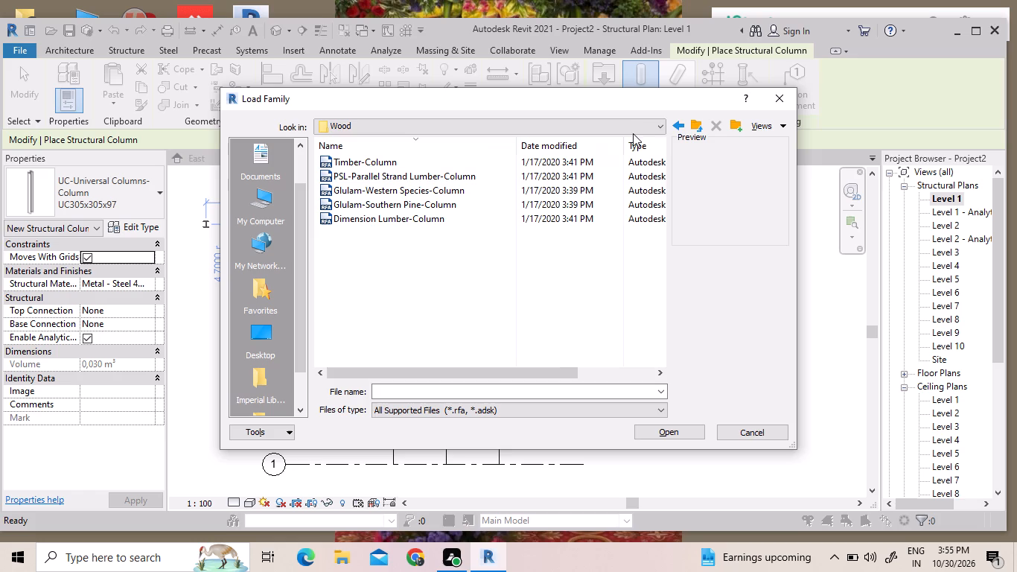
pyautogui.click(678, 123)
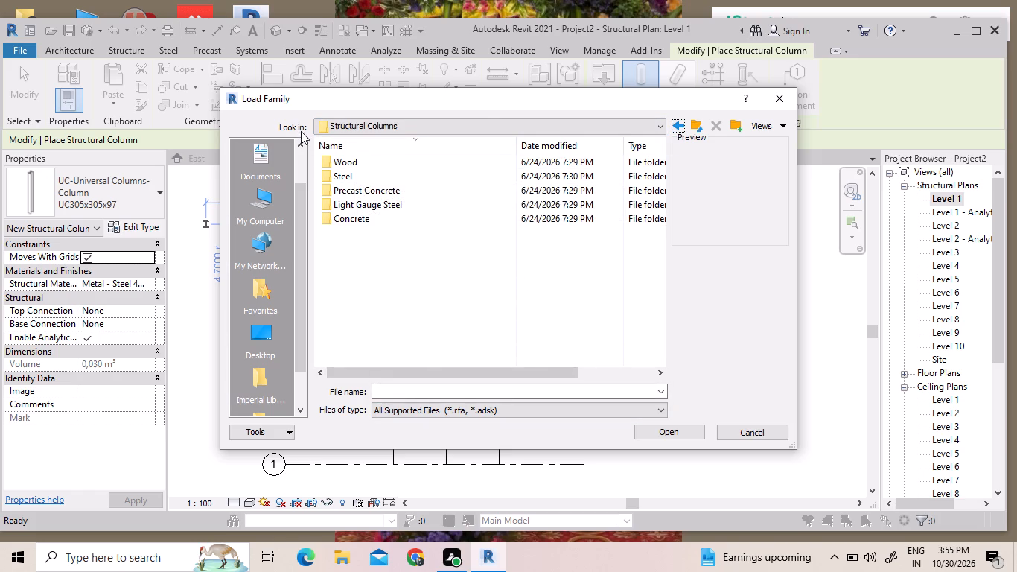
pyautogui.doubleClick(526, 185)
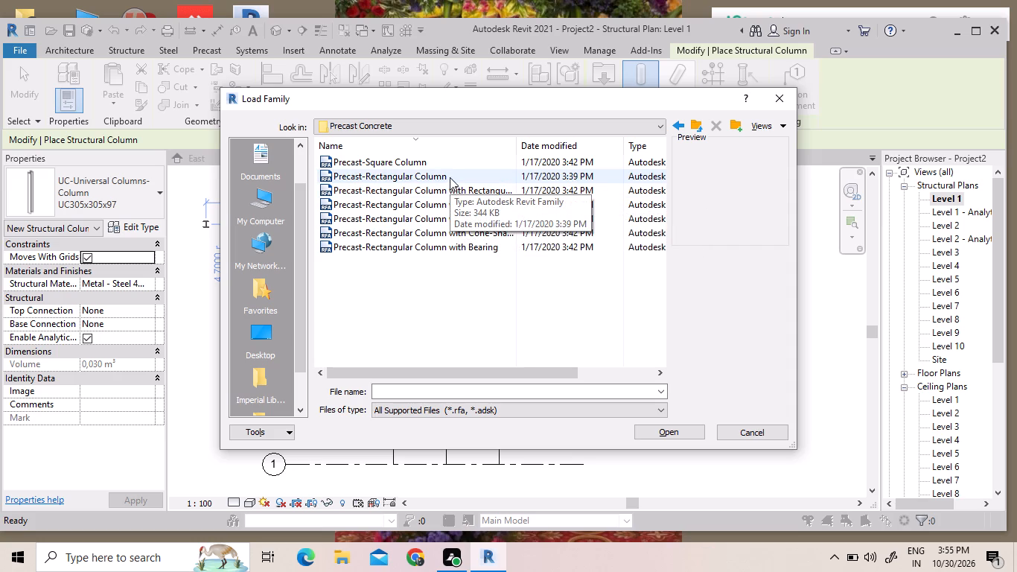
pyautogui.click(678, 121)
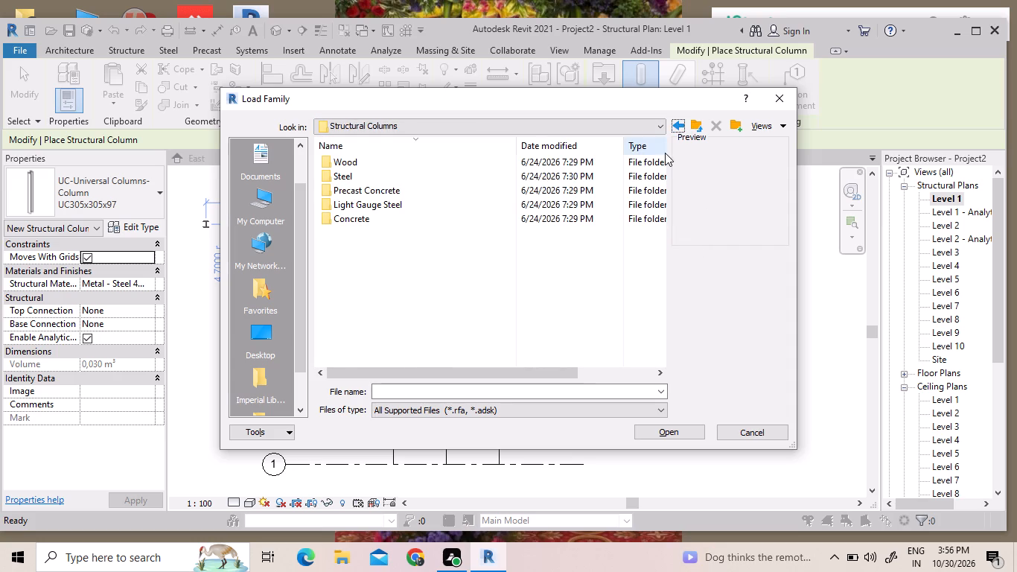
# Examine the AISC 14.1 column families inside the Steel folder of the Structural Columns library.
pyautogui.doubleClick(488, 179)
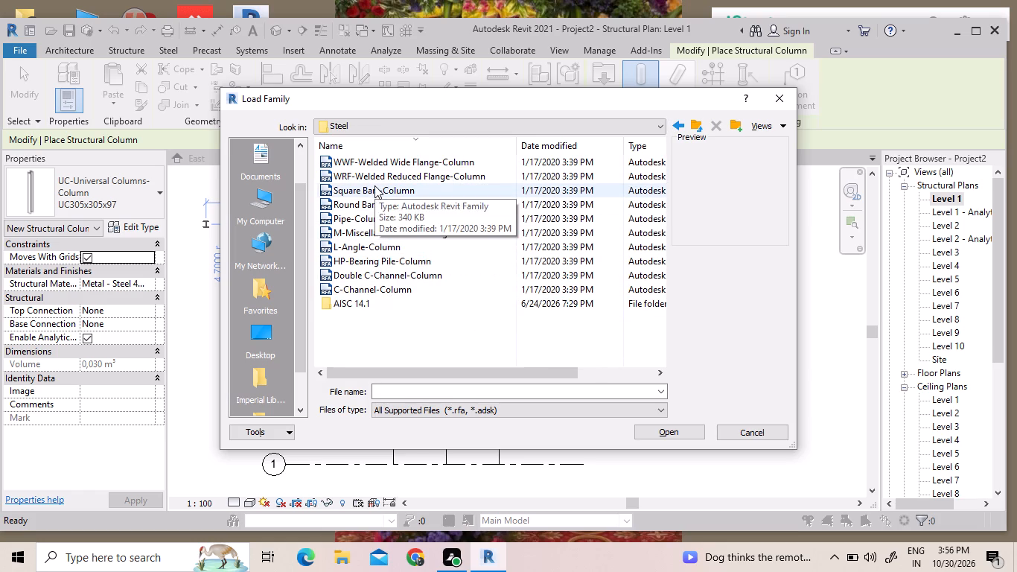
pyautogui.doubleClick(362, 302)
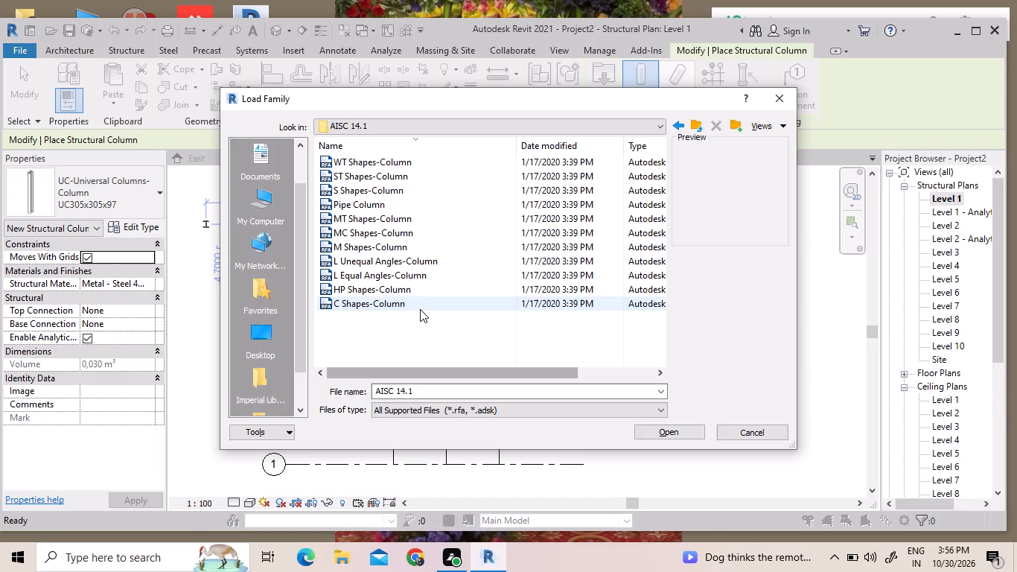
pyautogui.scroll(-3, 607, 278)
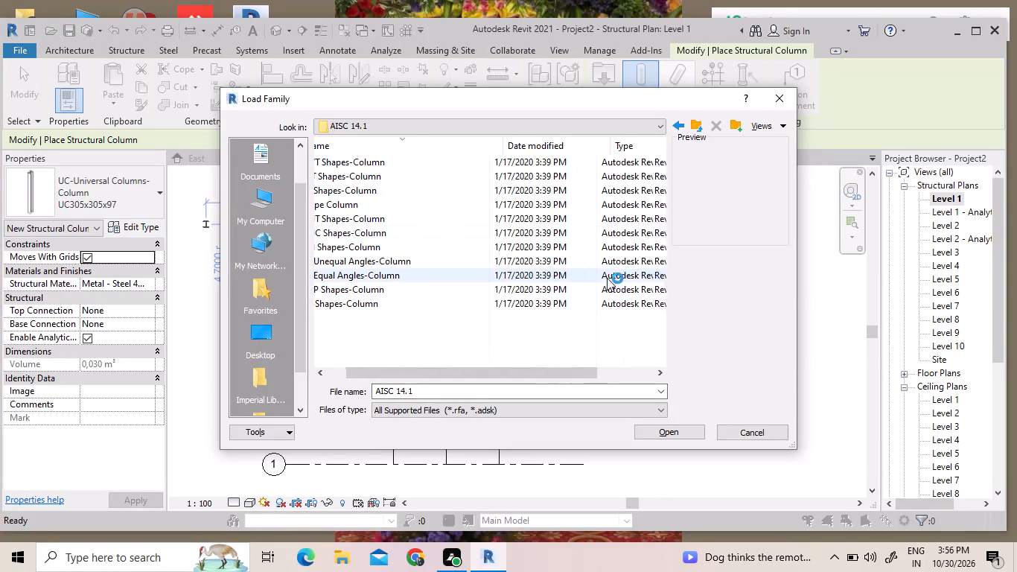
pyautogui.scroll(-13, 607, 278)
pyautogui.scroll(7, 606, 276)
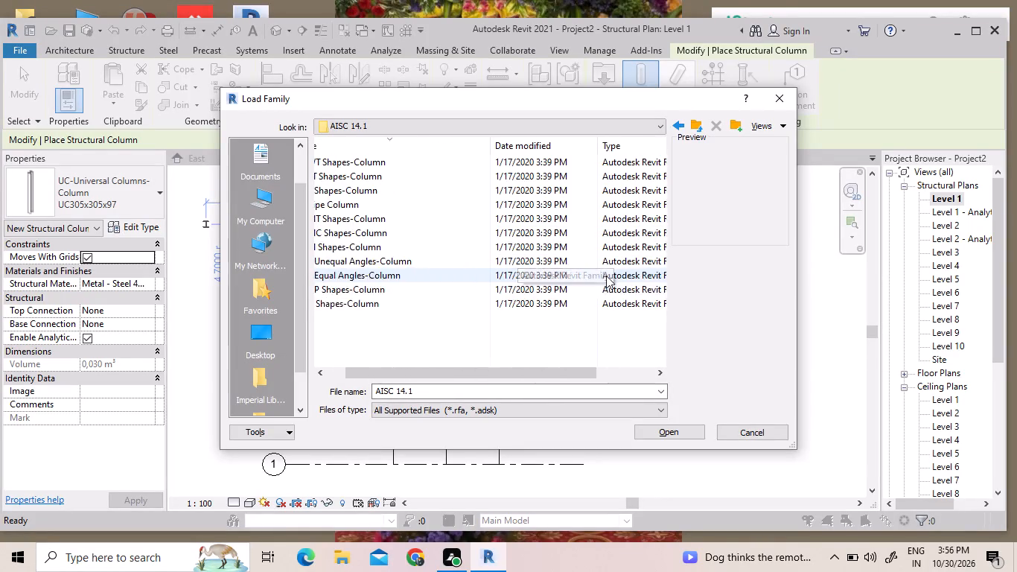
pyautogui.scroll(3, 606, 276)
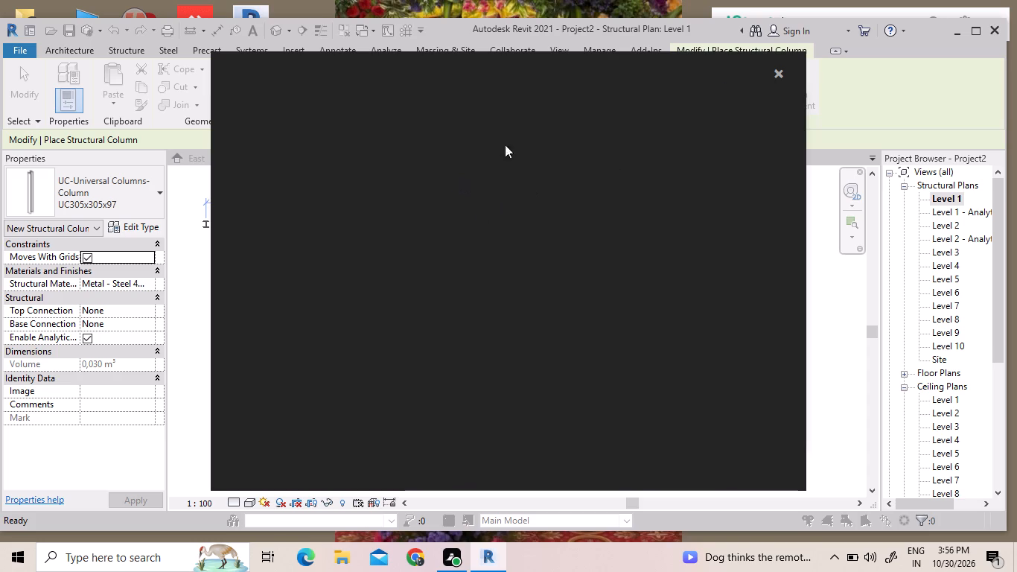
pyautogui.click(781, 70)
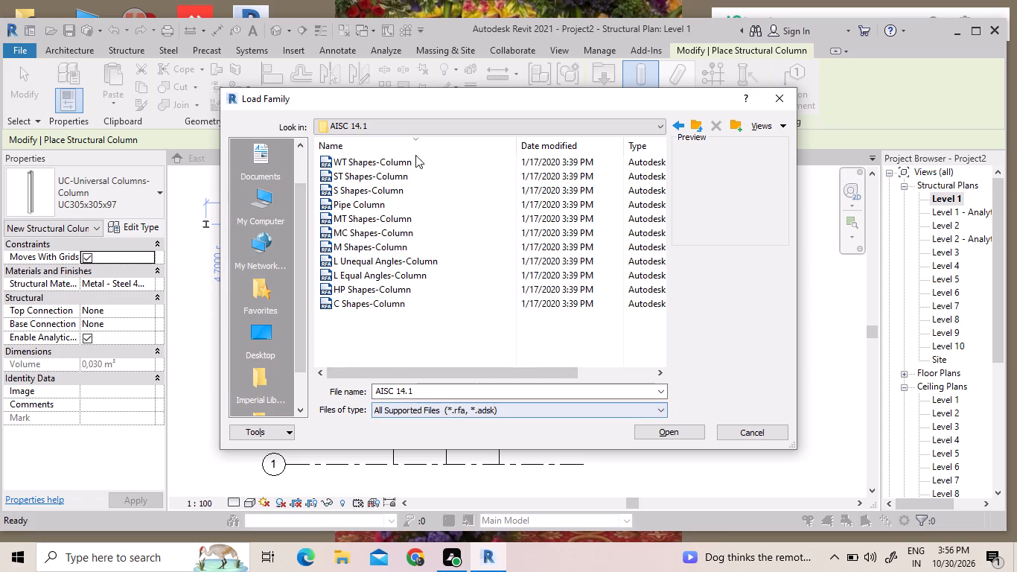
pyautogui.click(678, 127)
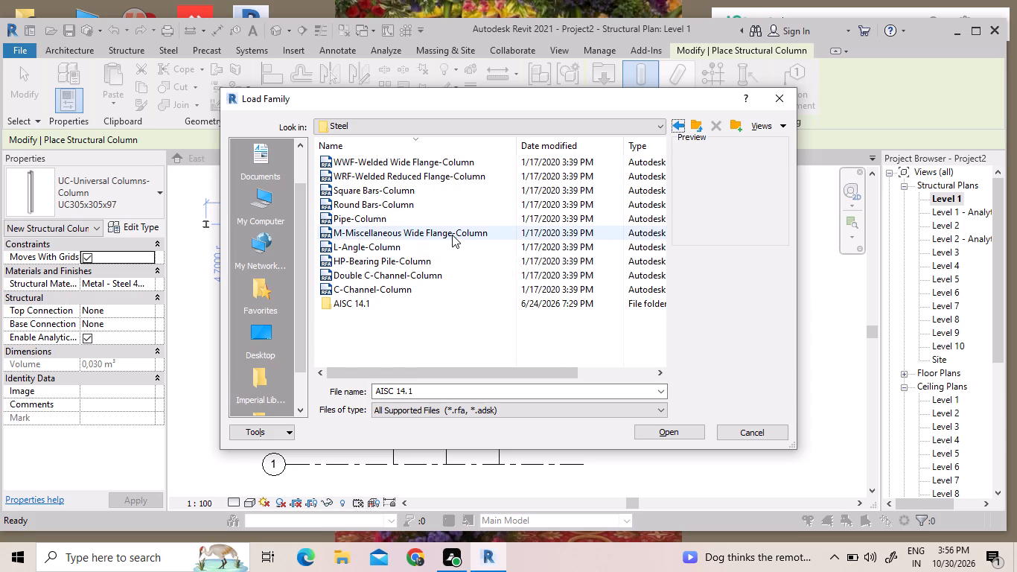
pyautogui.click(681, 120)
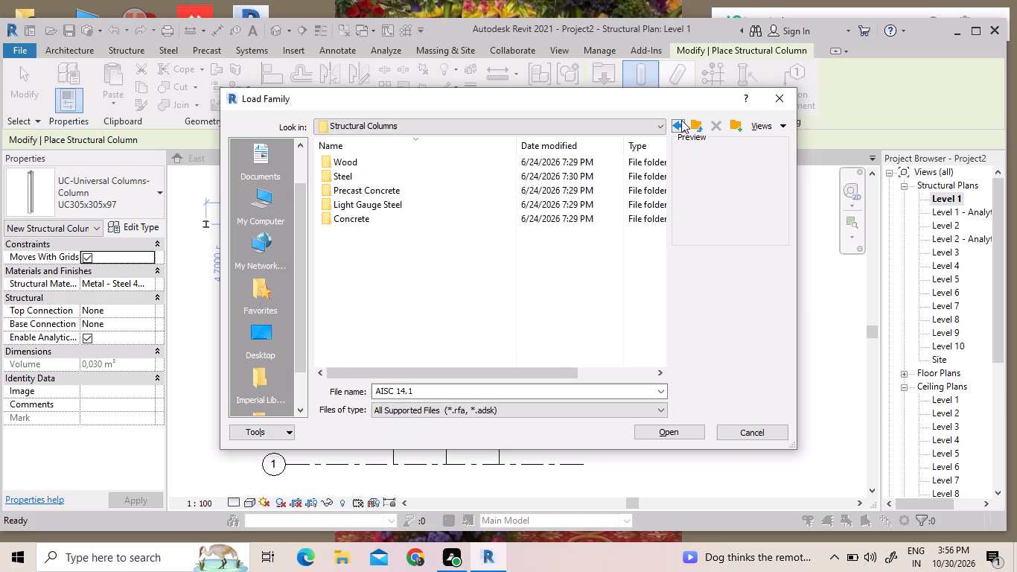
# Find the Columns folder in the English-Imperial library and preview the Wood Timber, Metal Clad and Doric column families.
pyautogui.click(681, 120)
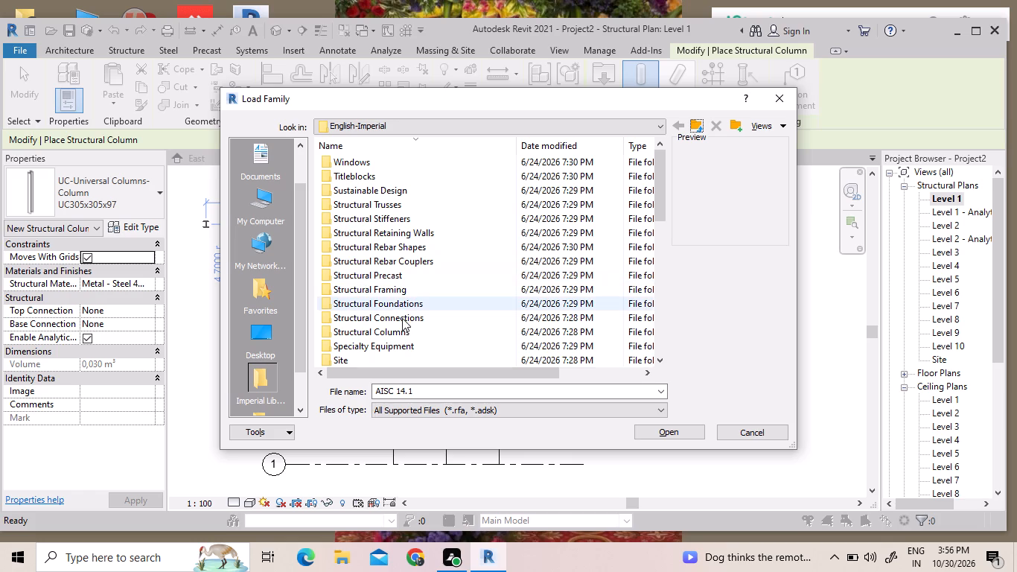
pyautogui.scroll(2, 394, 350)
pyautogui.scroll(-4, 394, 350)
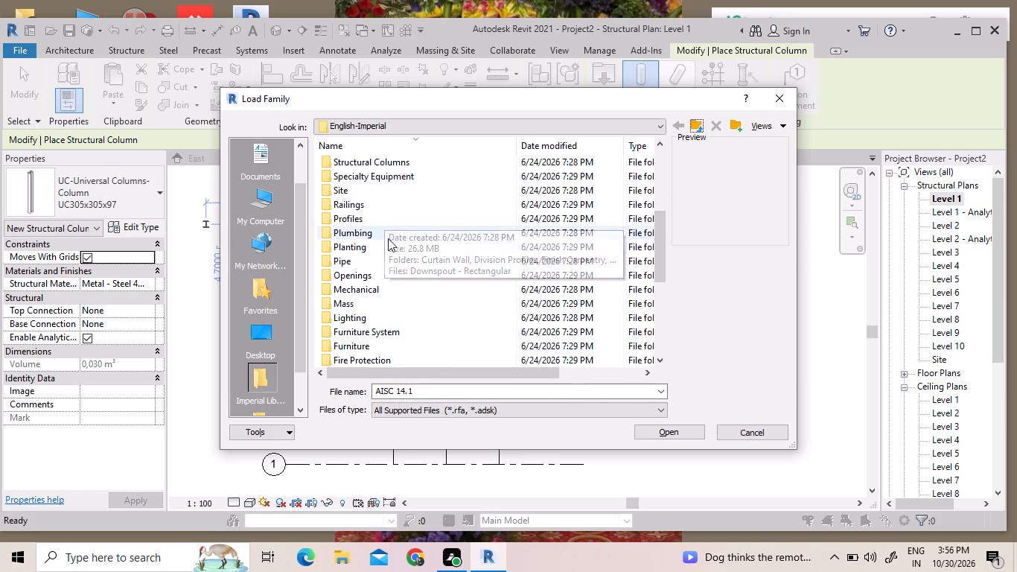
pyautogui.scroll(-1, 371, 337)
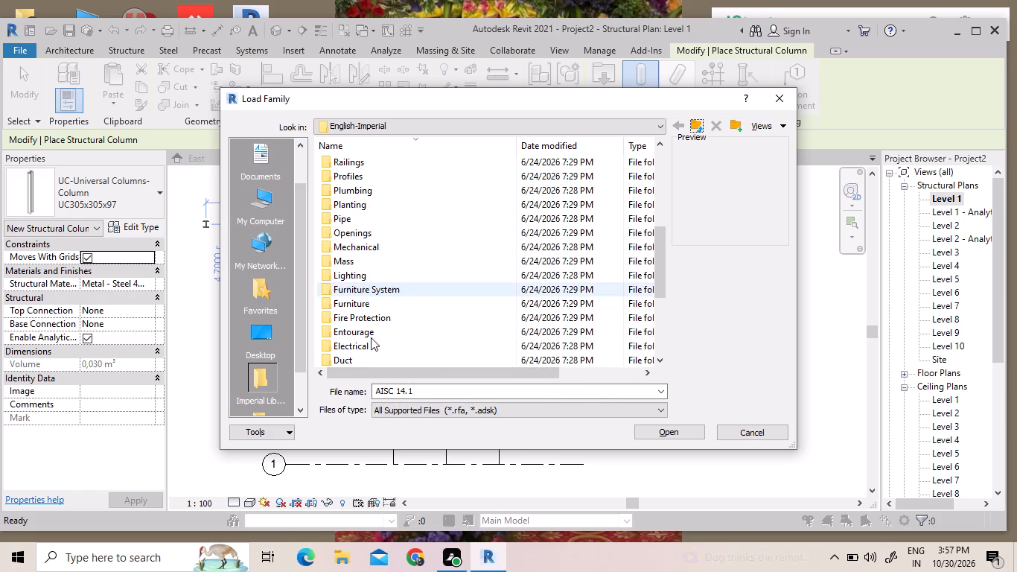
pyautogui.scroll(-1, 361, 346)
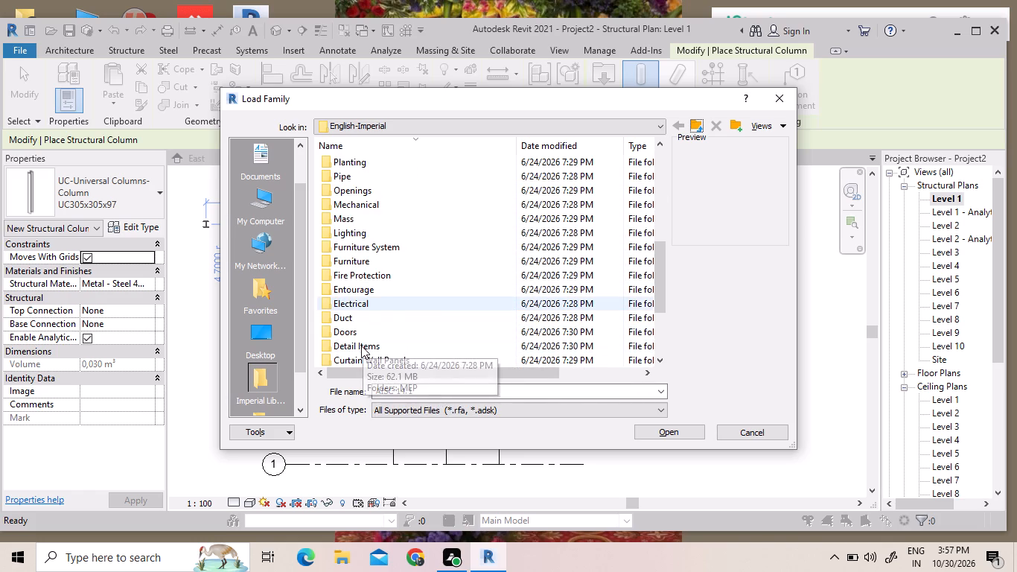
pyautogui.scroll(-4, 361, 346)
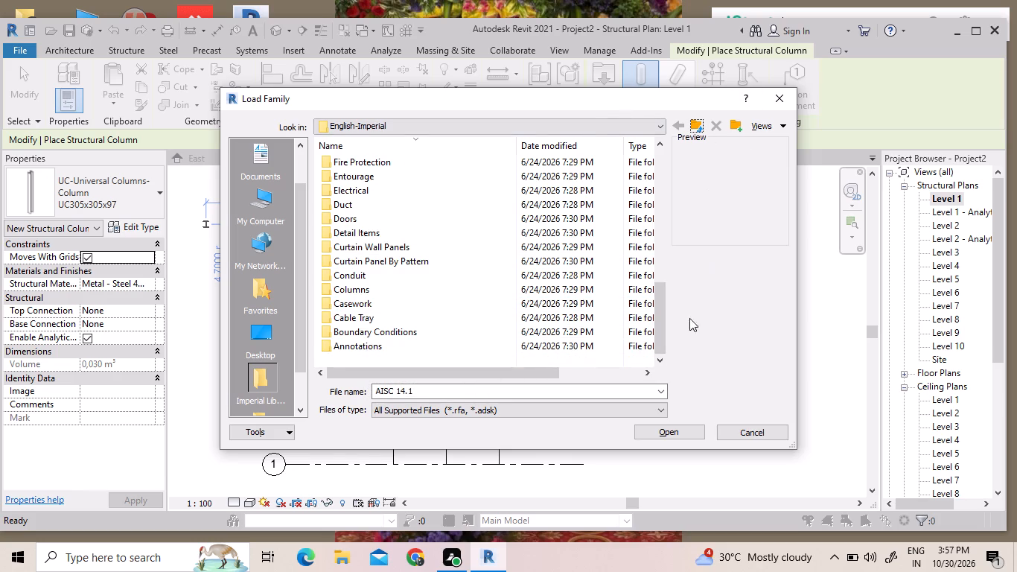
pyautogui.scroll(-6, 438, 343)
pyautogui.doubleClick(410, 289)
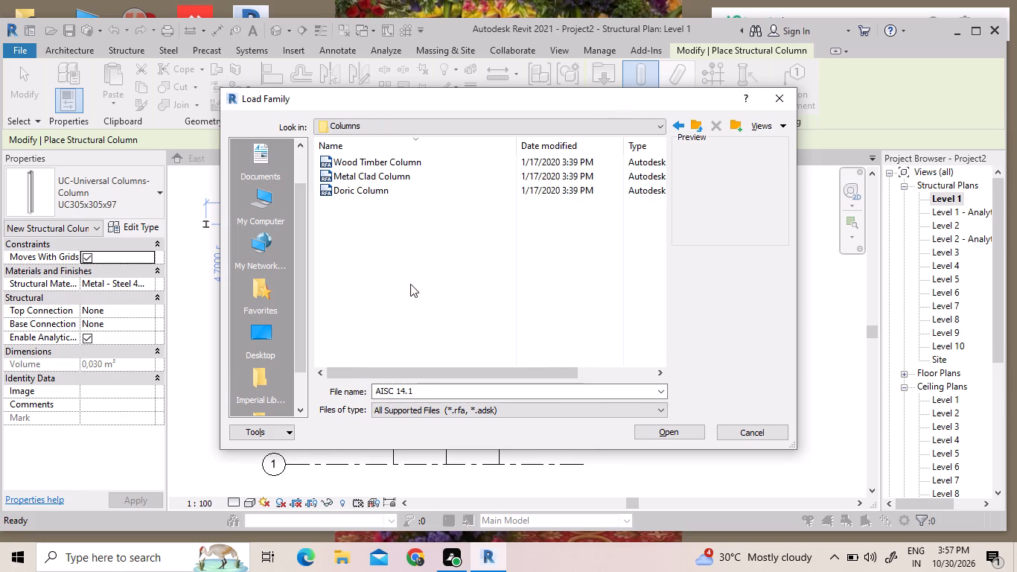
pyautogui.click(433, 168)
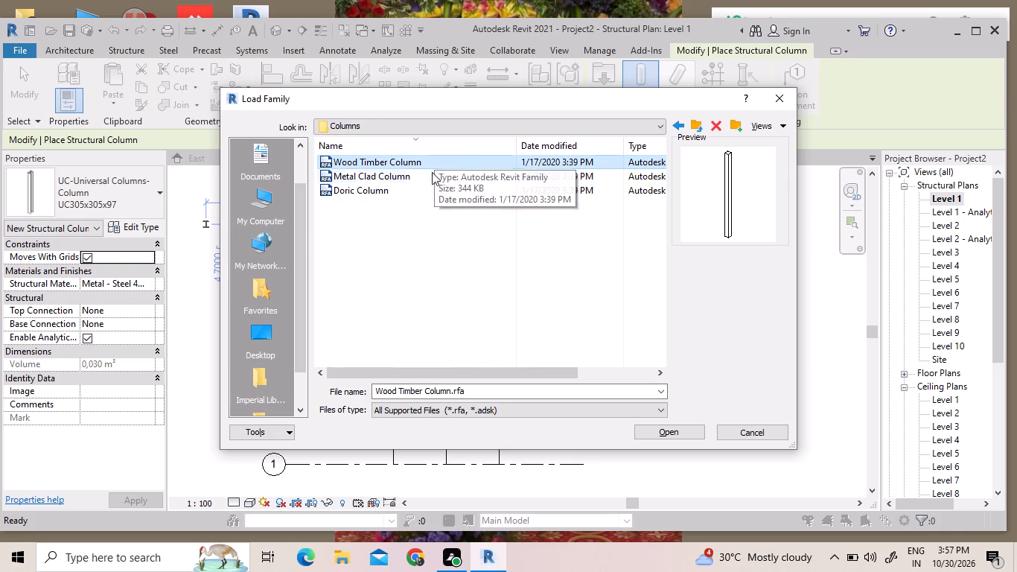
pyautogui.click(432, 174)
pyautogui.click(428, 188)
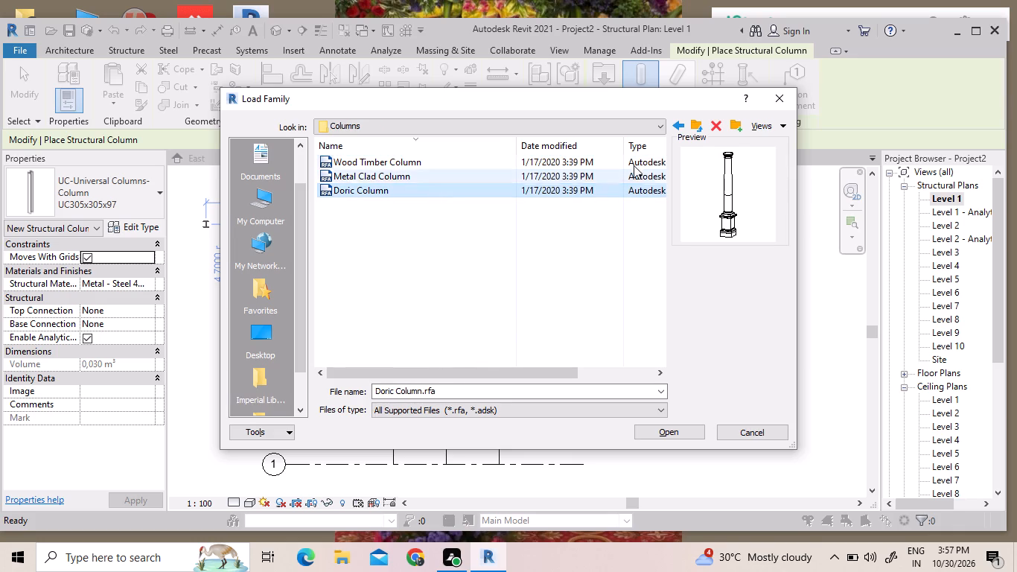
# Check the Structural Framing library's Steel families, including its AISC 14.1 folder, for a suitable section.
pyautogui.click(683, 127)
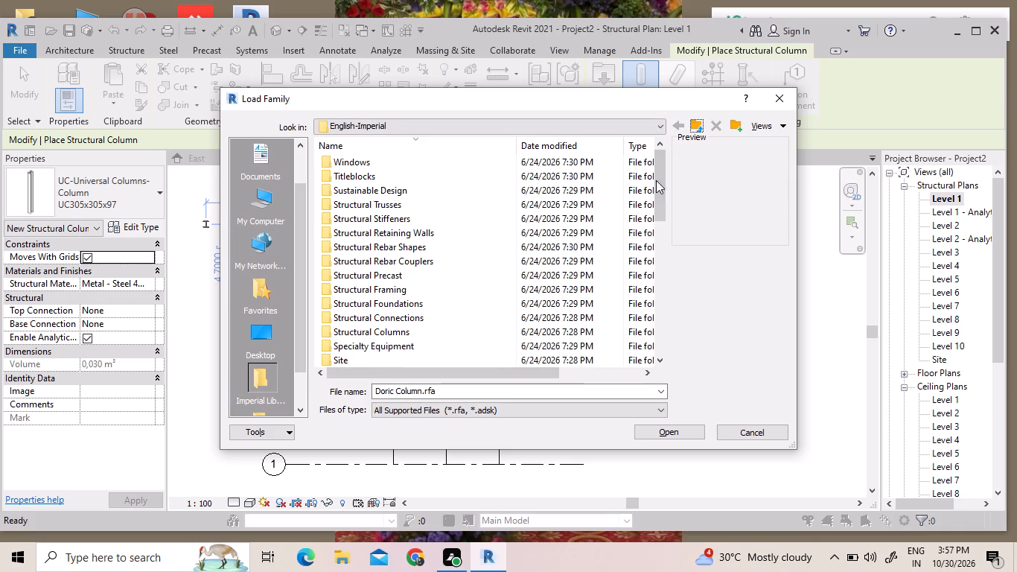
pyautogui.scroll(4, 593, 305)
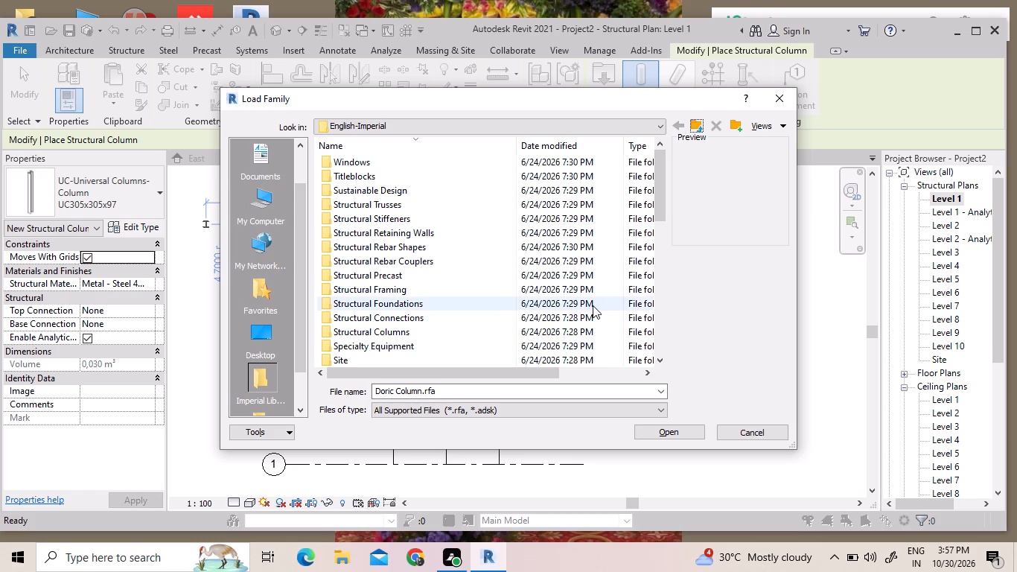
pyautogui.scroll(4, 584, 300)
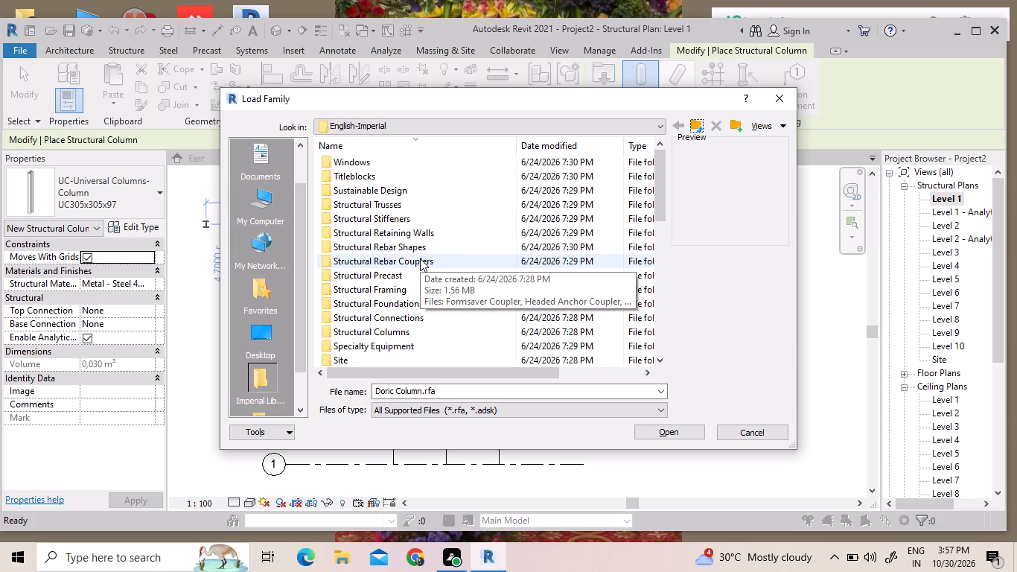
pyautogui.doubleClick(387, 293)
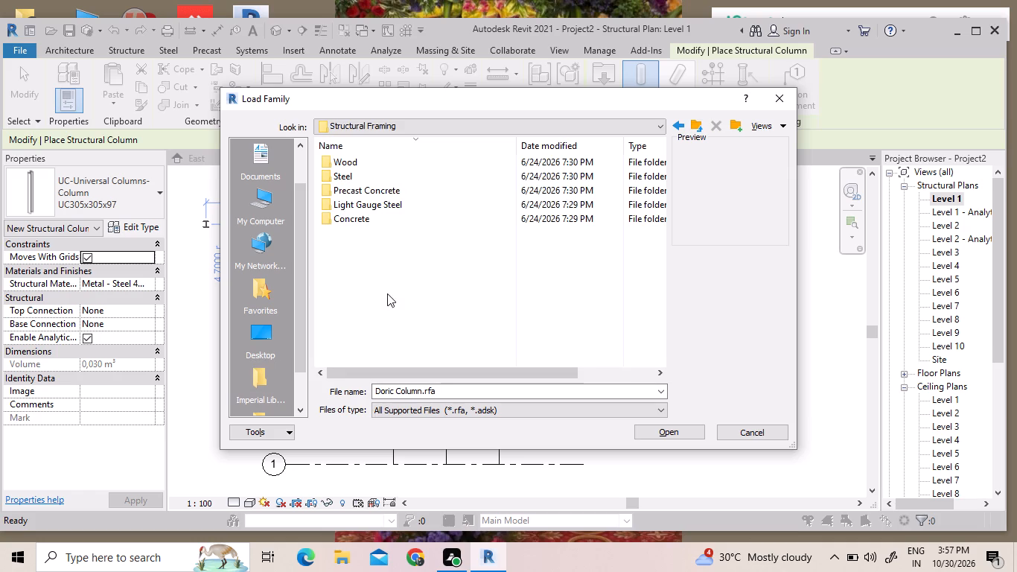
pyautogui.doubleClick(354, 175)
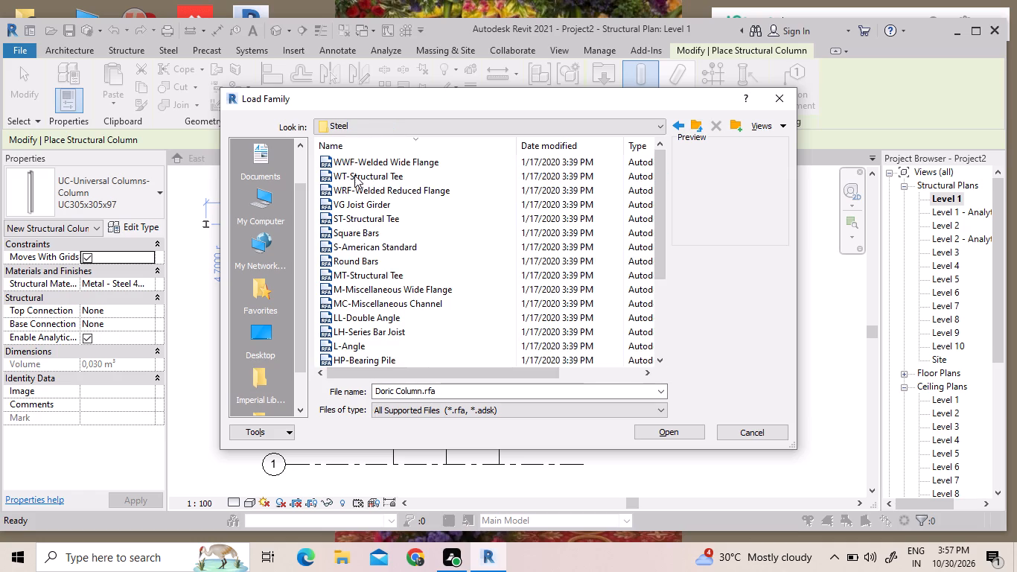
pyautogui.scroll(-1, 387, 212)
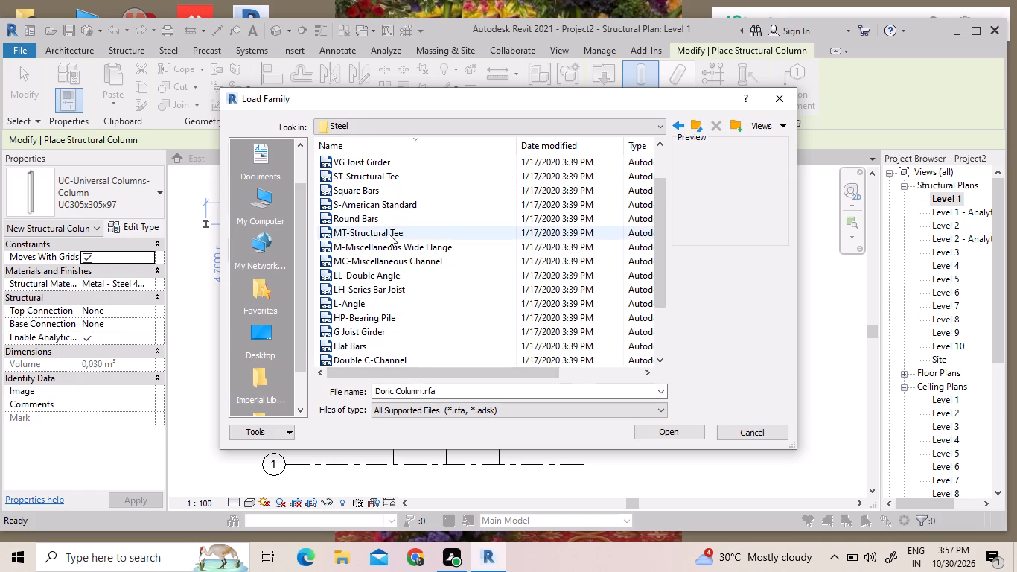
pyautogui.scroll(-3, 389, 262)
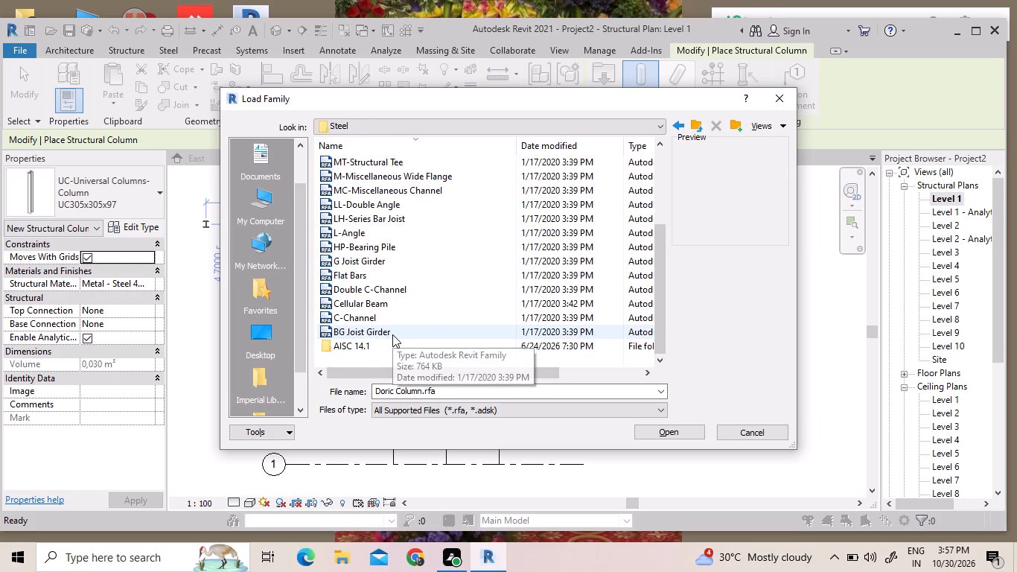
pyautogui.doubleClick(410, 343)
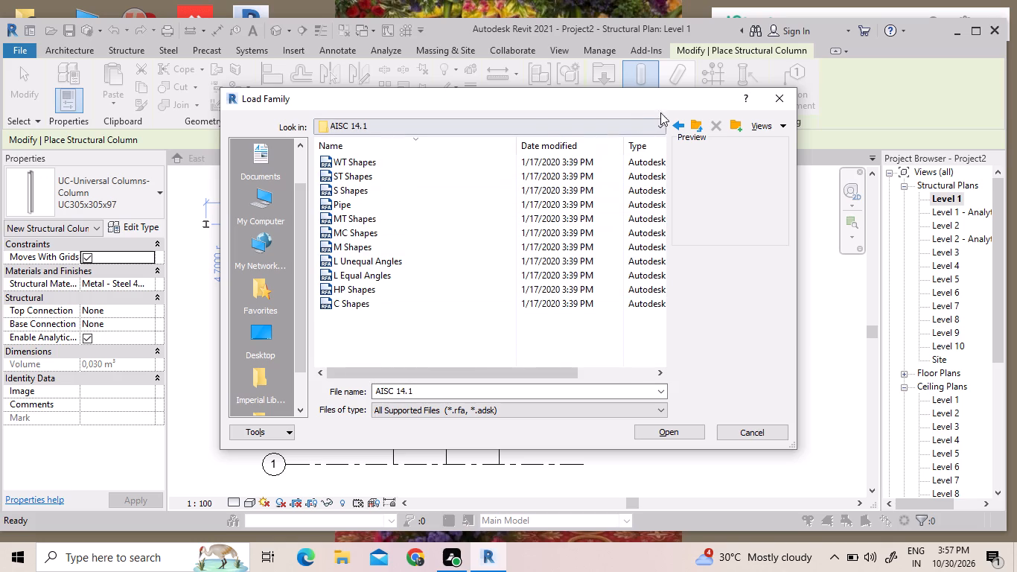
pyautogui.click(676, 127)
pyautogui.click(676, 127)
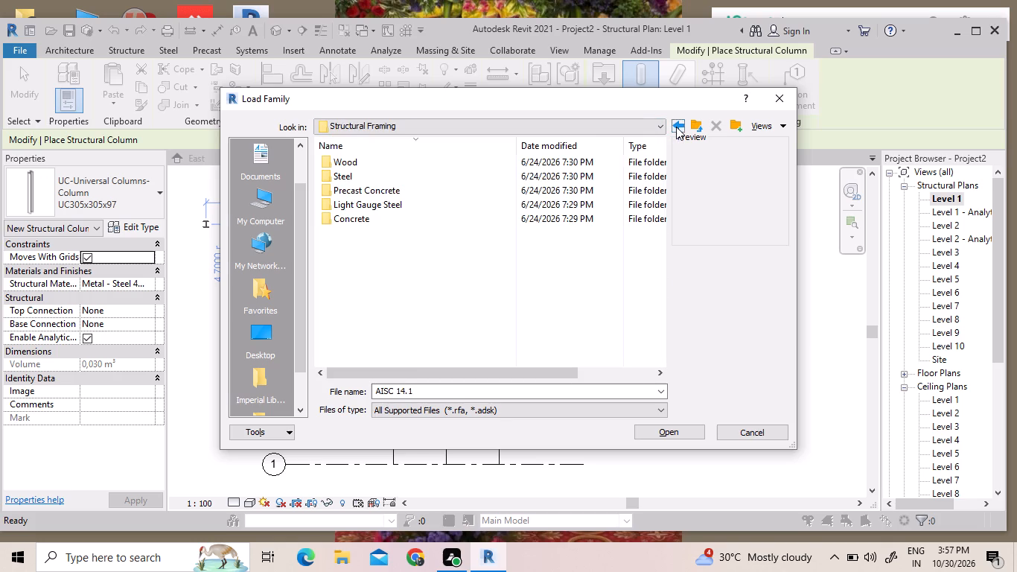
# Look through the English-Imperial library's category folders for one containing suitable column families.
pyautogui.click(676, 127)
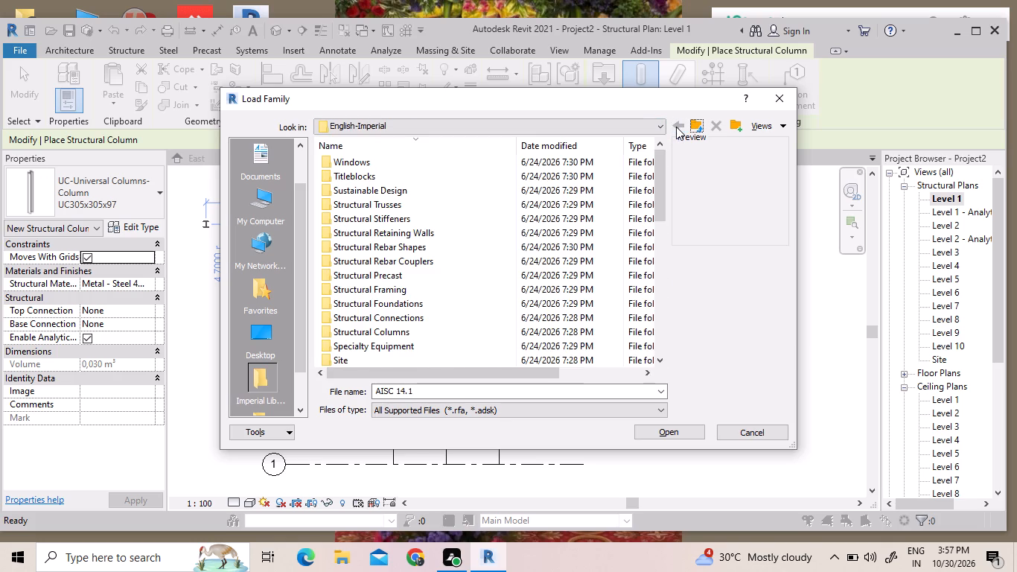
pyautogui.scroll(-2, 447, 273)
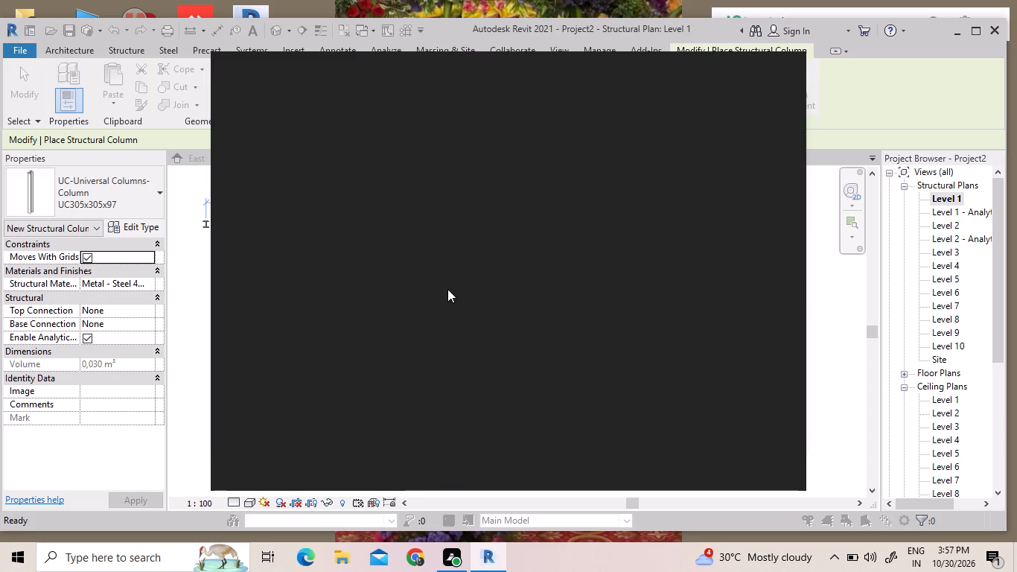
pyautogui.click(782, 77)
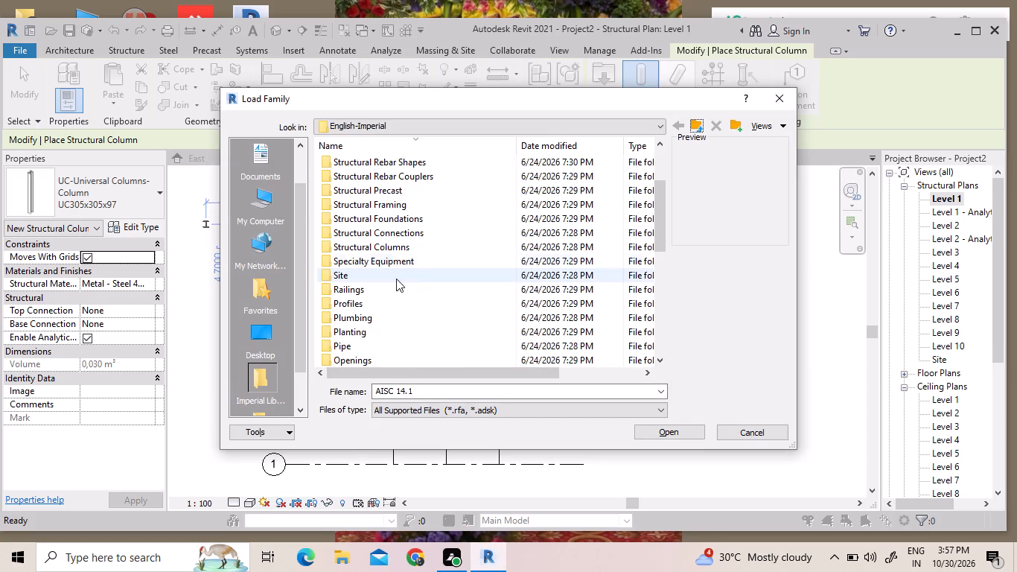
pyautogui.scroll(-3, 372, 352)
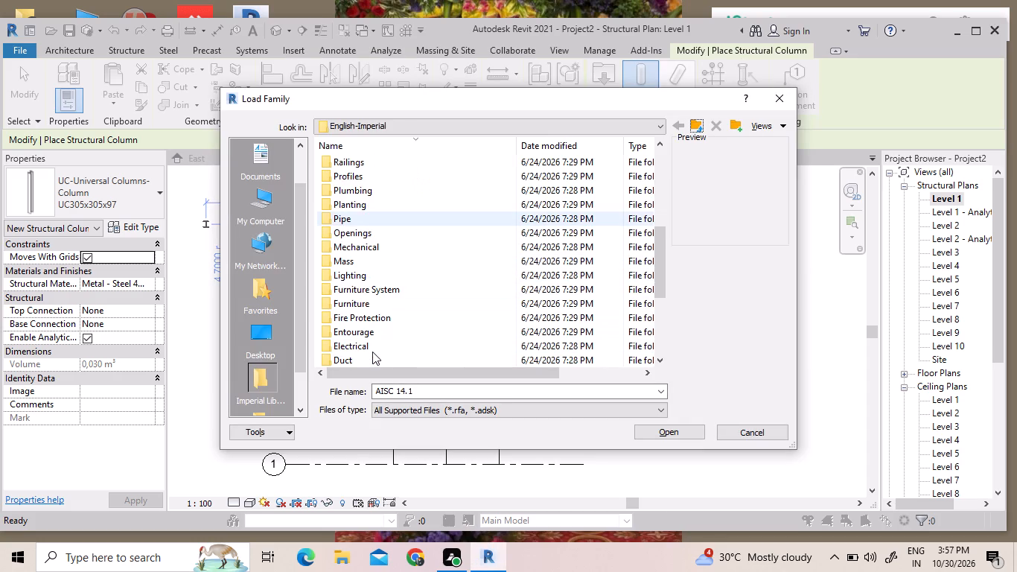
pyautogui.scroll(-1, 372, 352)
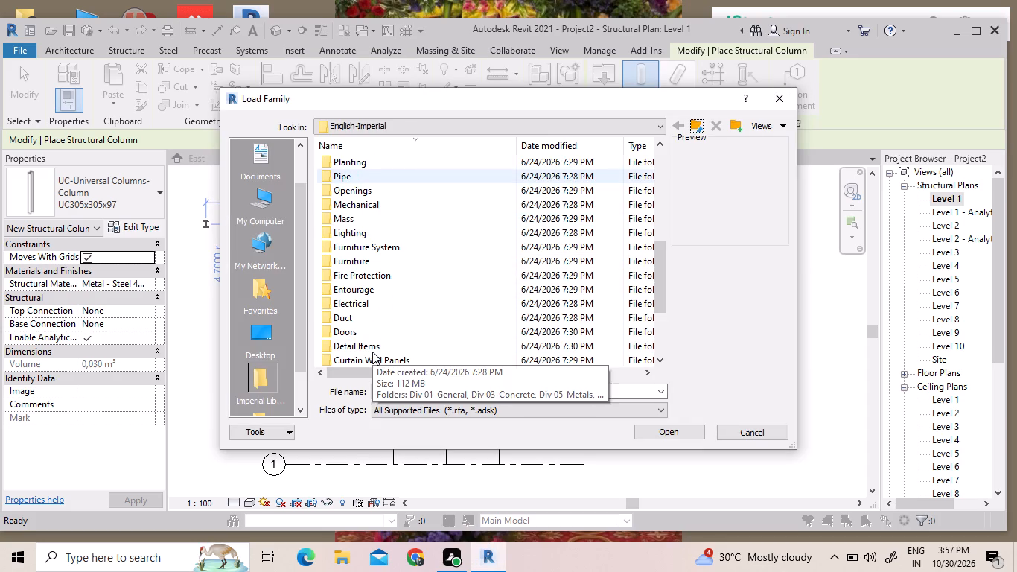
pyautogui.scroll(-2, 372, 352)
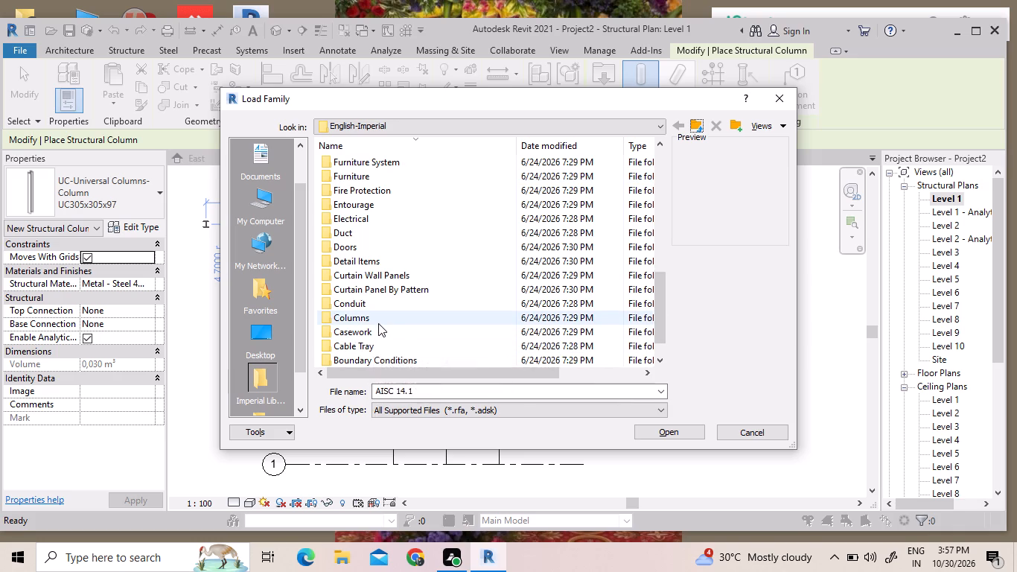
pyautogui.scroll(-2, 377, 323)
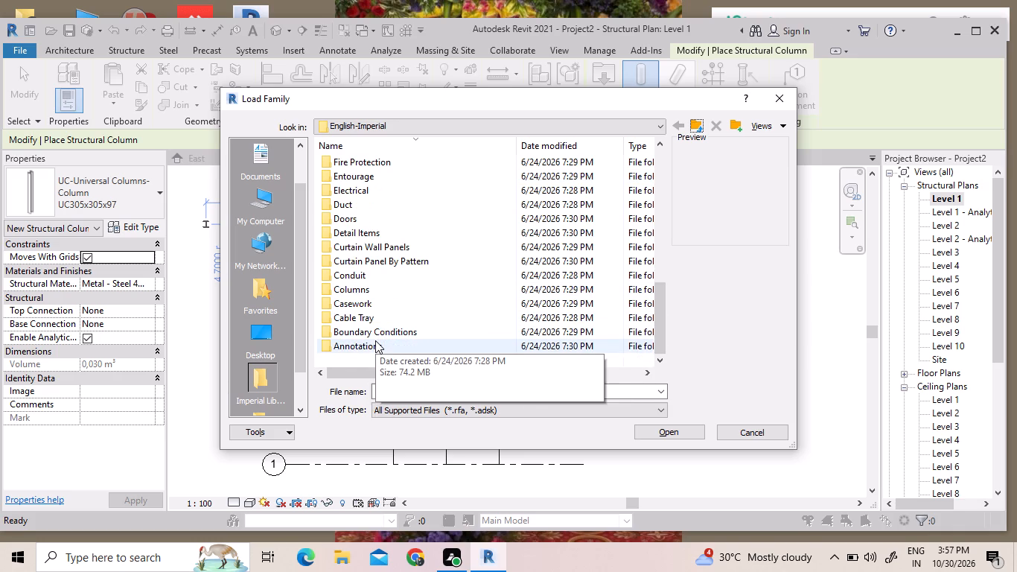
pyautogui.click(377, 341)
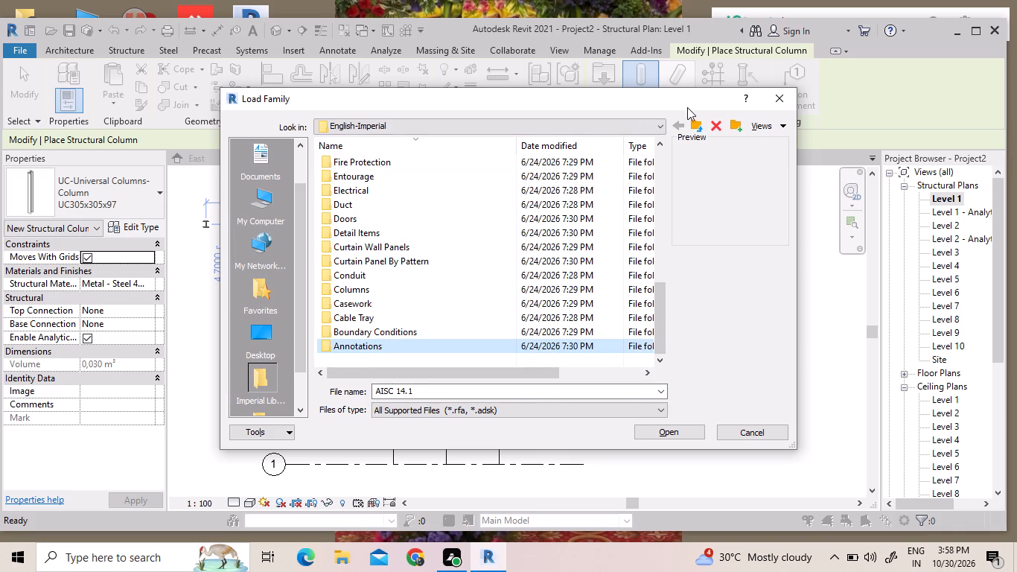
pyautogui.scroll(4, 438, 387)
pyautogui.scroll(4, 444, 325)
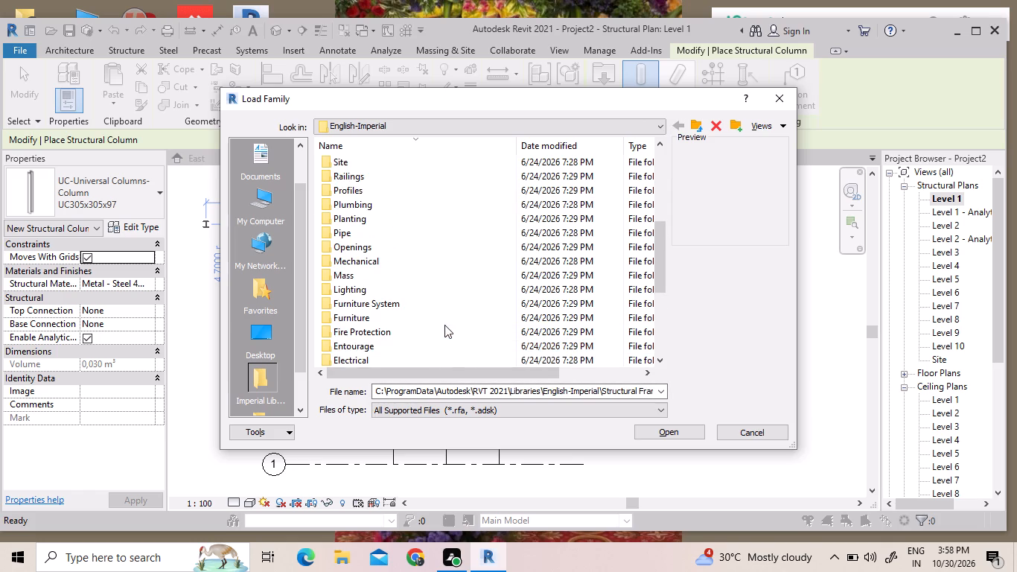
pyautogui.scroll(9, 444, 325)
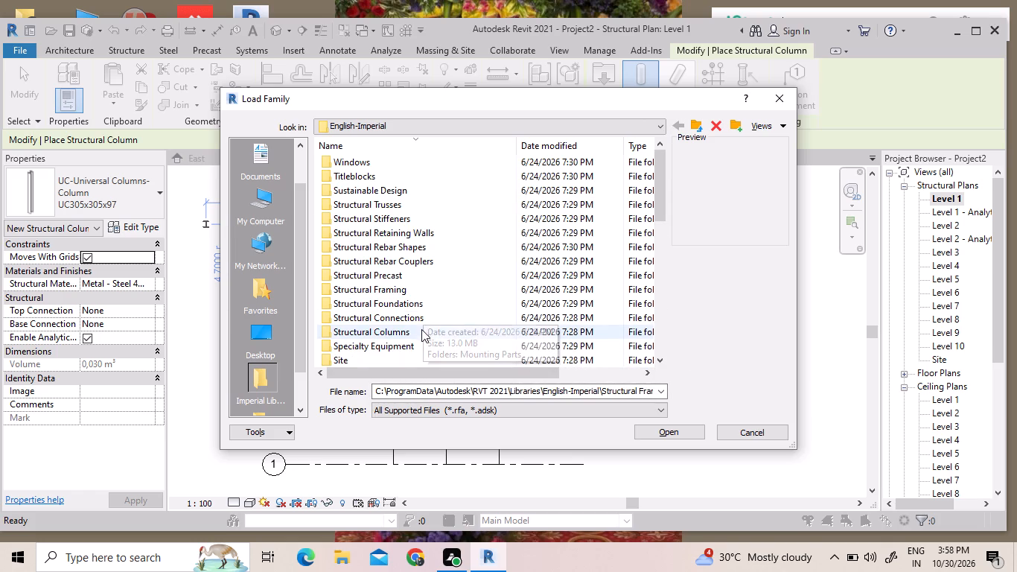
# Preview the column families in the Structural Columns library's Steel folder, from WWF-Welded Wide Flange to C-Channel.
pyautogui.doubleClick(419, 334)
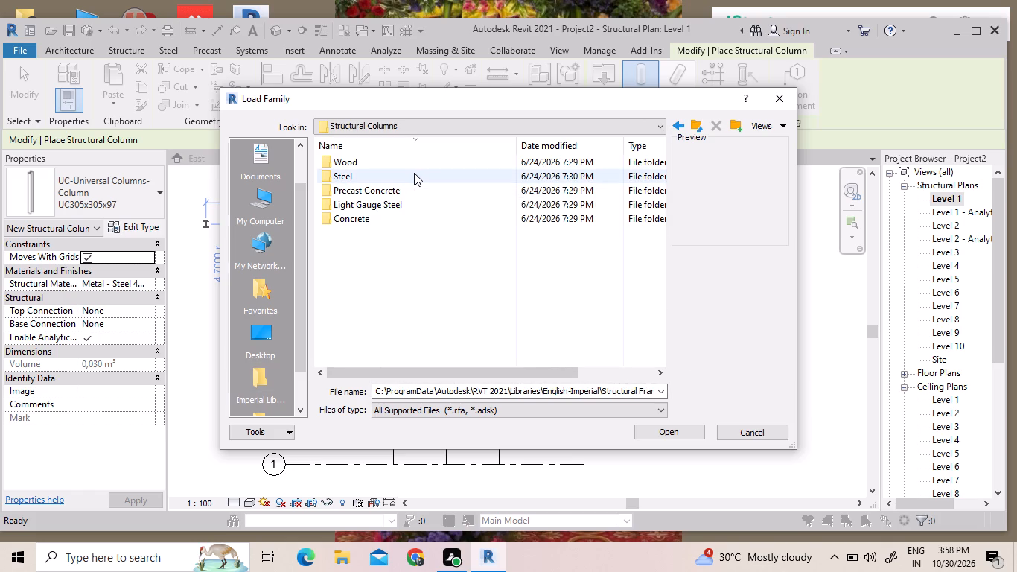
pyautogui.doubleClick(414, 173)
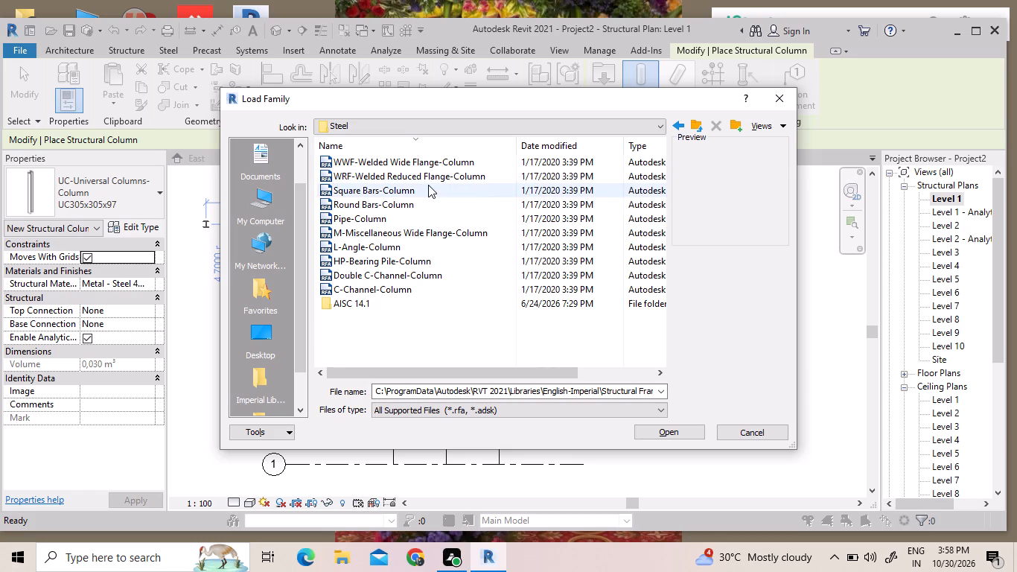
pyautogui.click(433, 162)
pyautogui.click(437, 168)
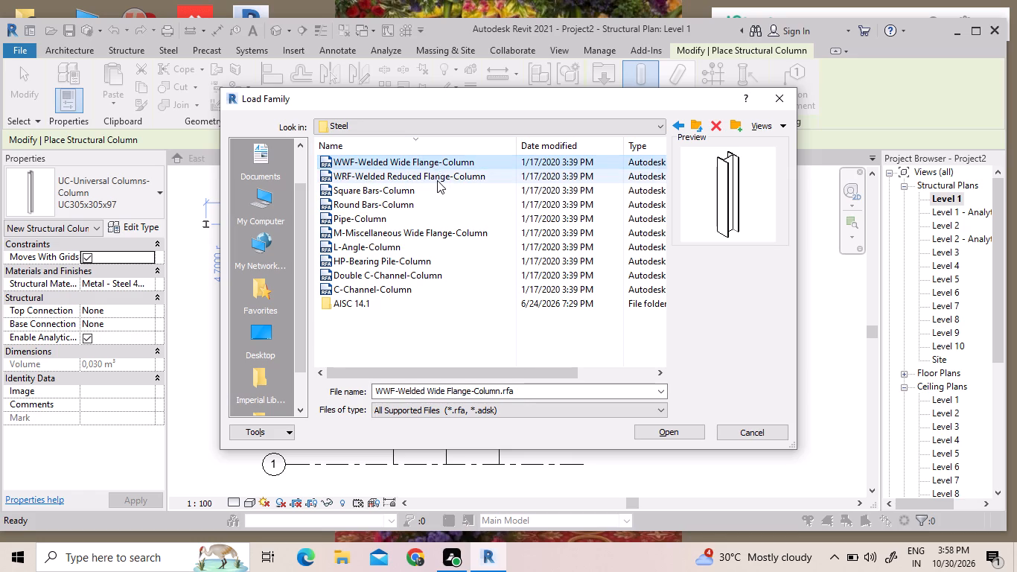
pyautogui.click(437, 180)
pyautogui.click(430, 195)
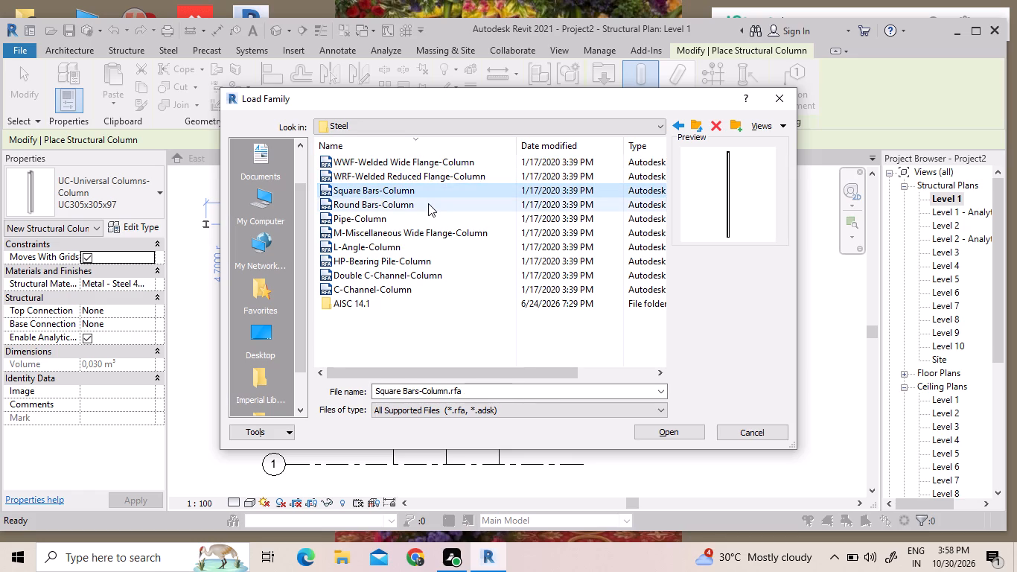
pyautogui.click(428, 203)
pyautogui.click(416, 223)
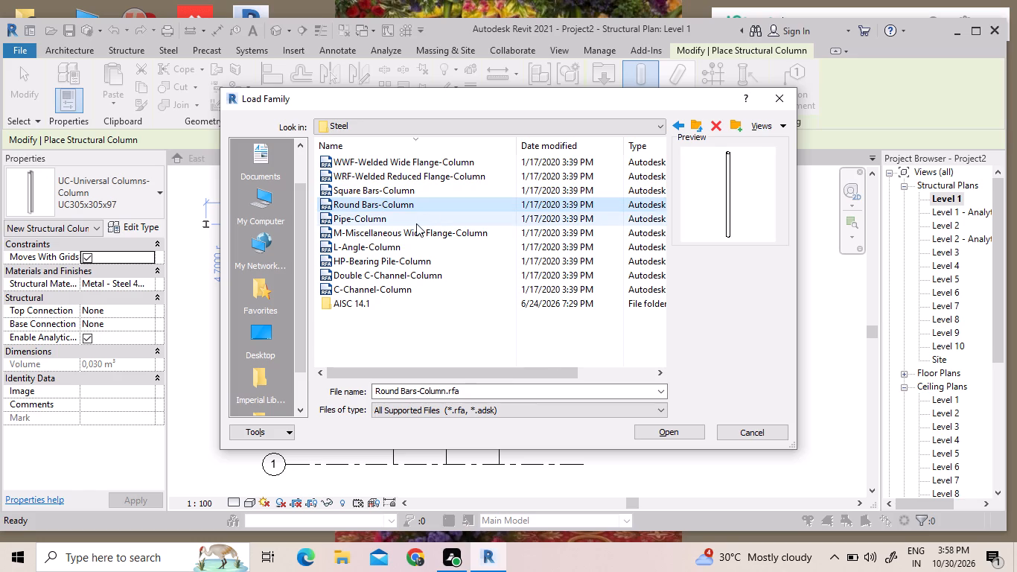
pyautogui.click(414, 232)
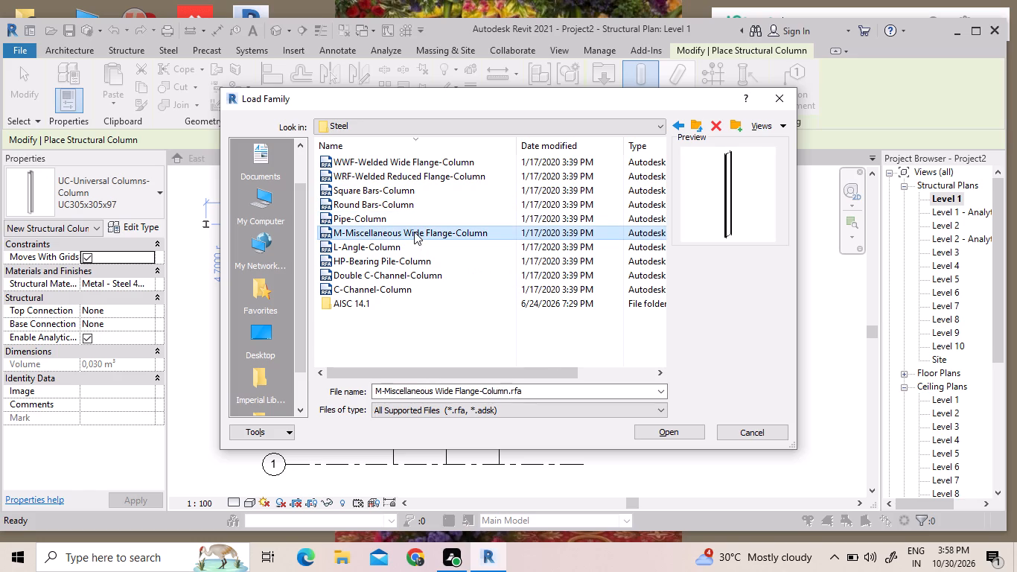
pyautogui.click(400, 279)
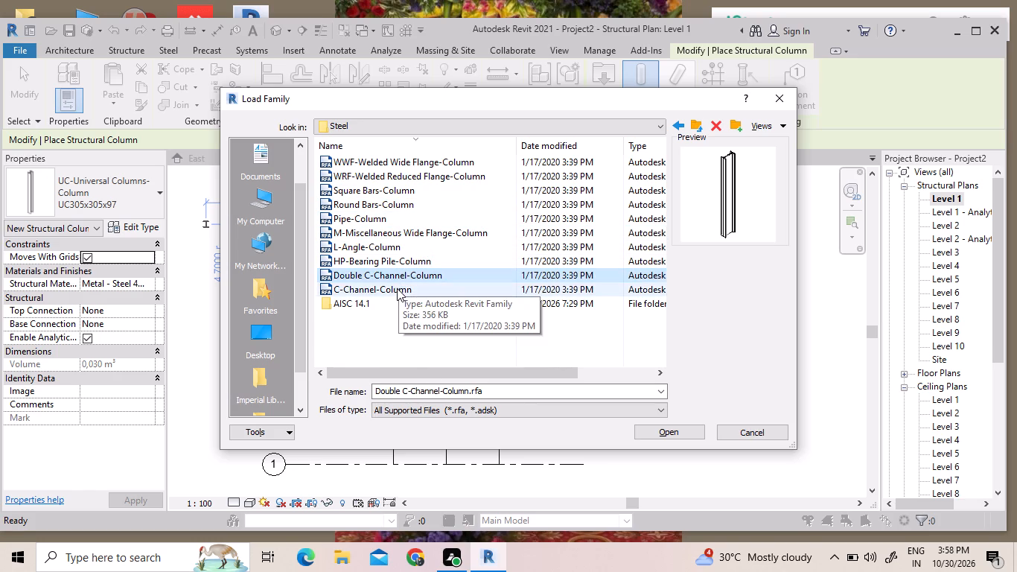
pyautogui.click(396, 290)
# Load the Pipe Column family from the Steel AISC 14.1 folder with the Pipe12STD type.
pyautogui.click(378, 311)
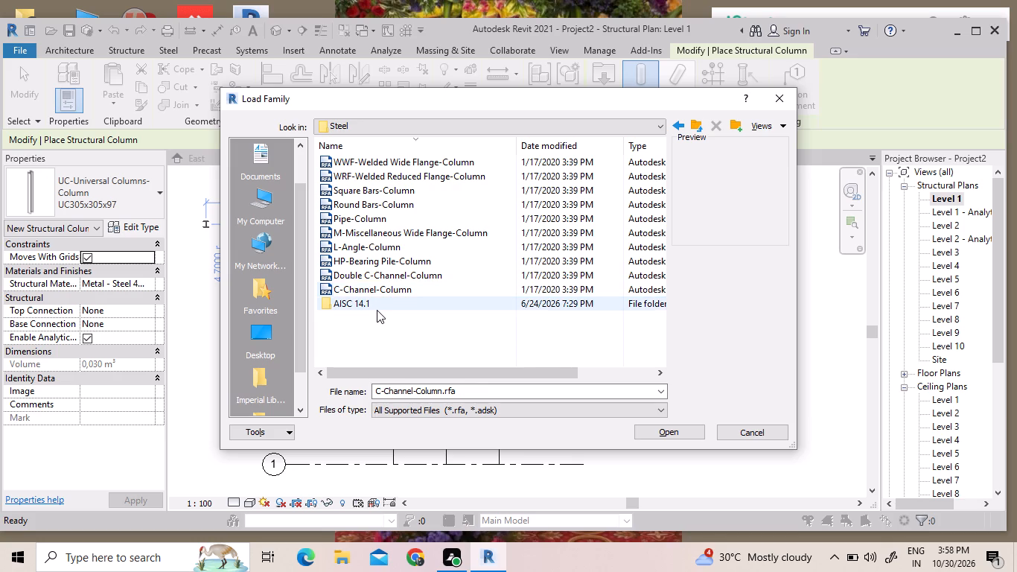
pyautogui.doubleClick(376, 304)
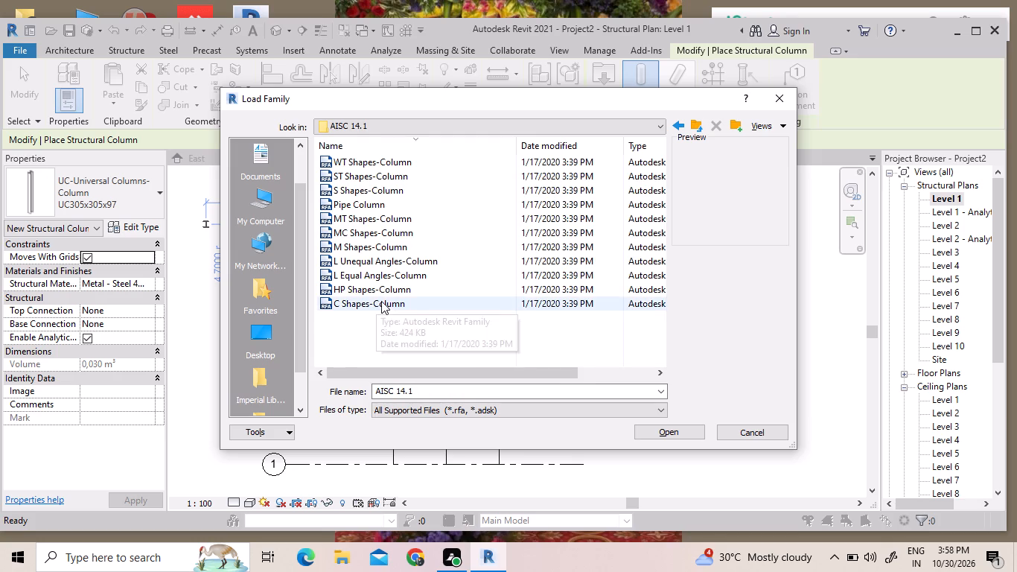
pyautogui.click(357, 199)
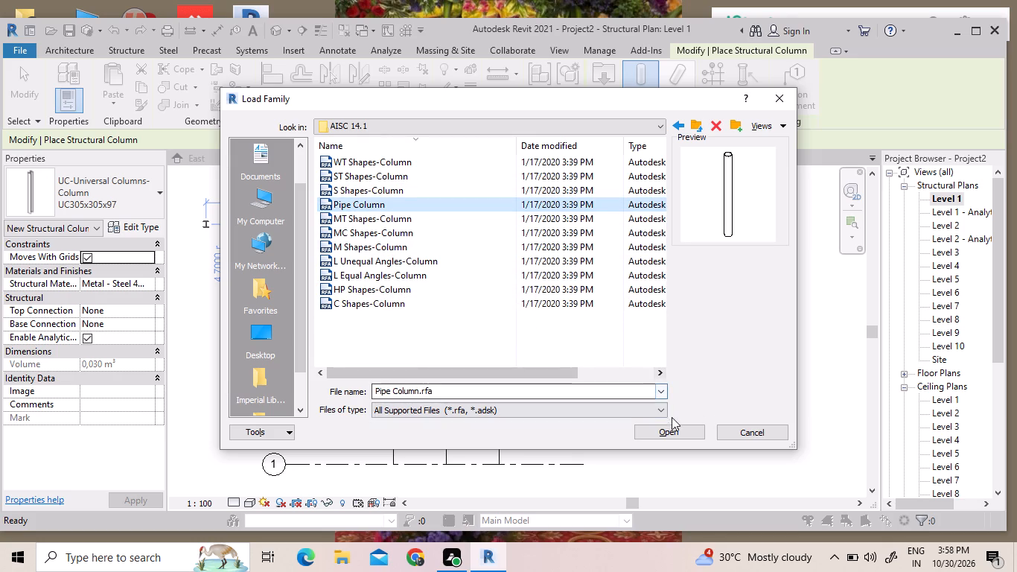
pyautogui.click(675, 433)
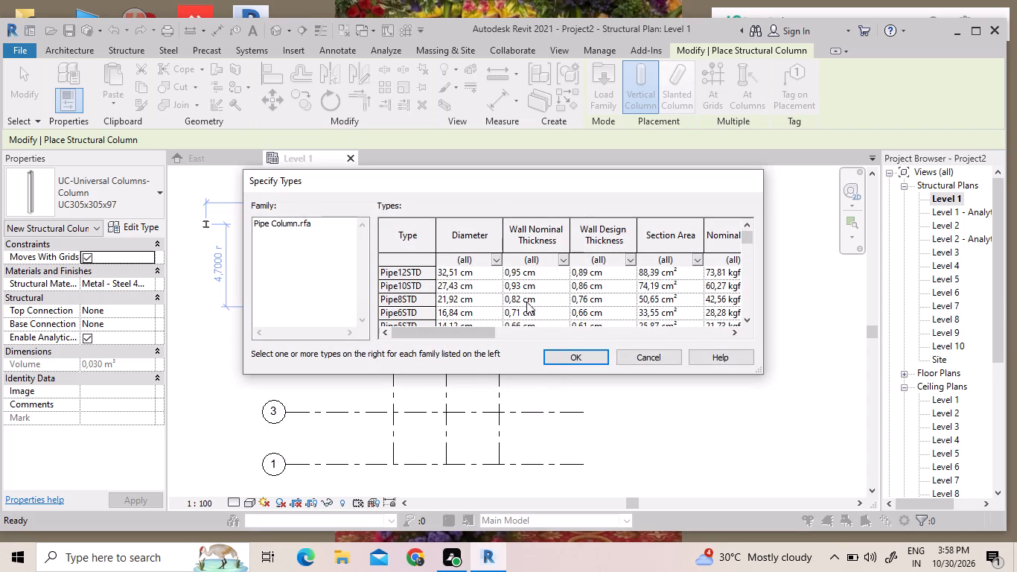
pyautogui.scroll(-5, 468, 290)
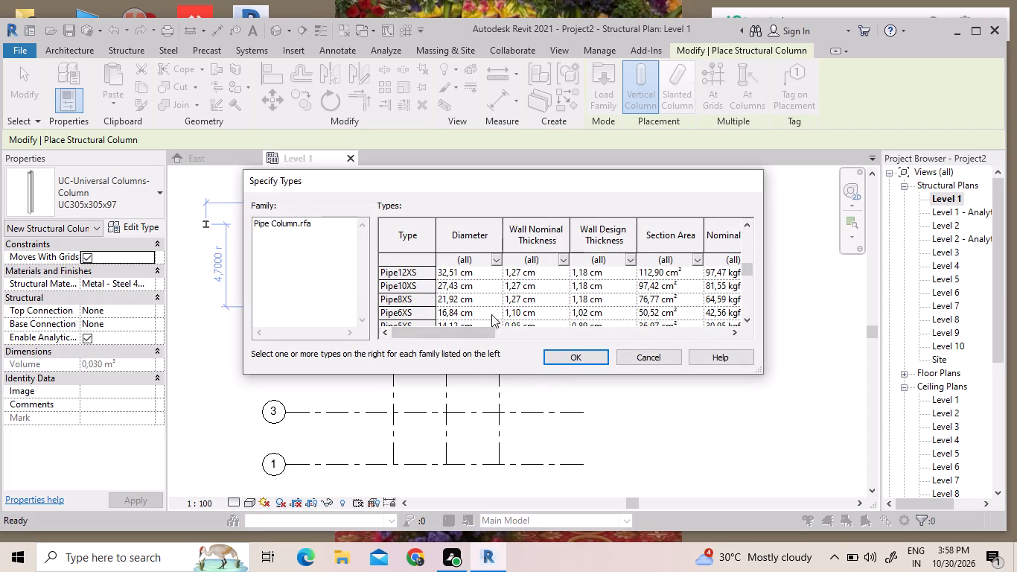
pyautogui.scroll(4, 538, 349)
pyautogui.scroll(4, 455, 241)
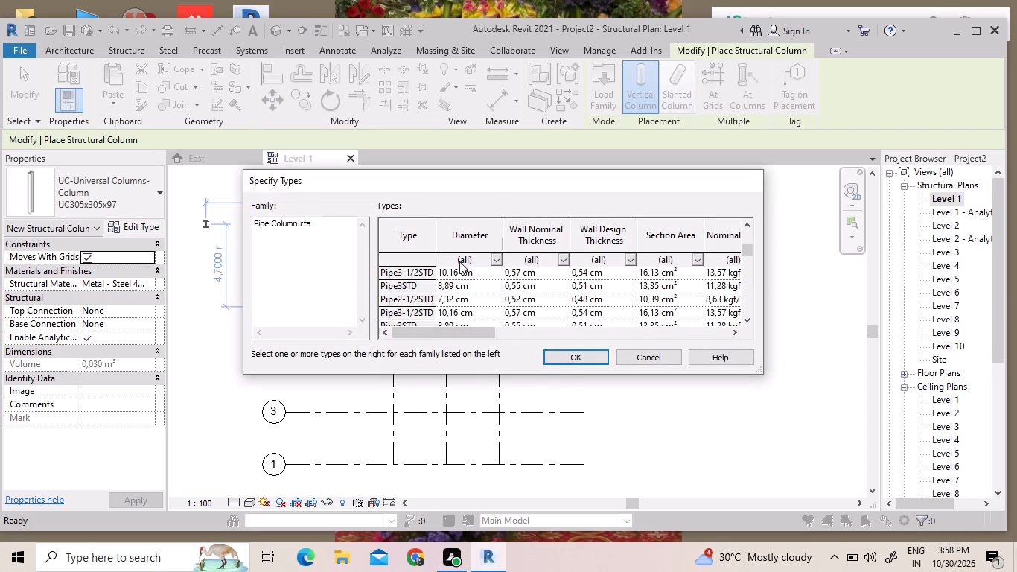
pyautogui.scroll(10, 462, 278)
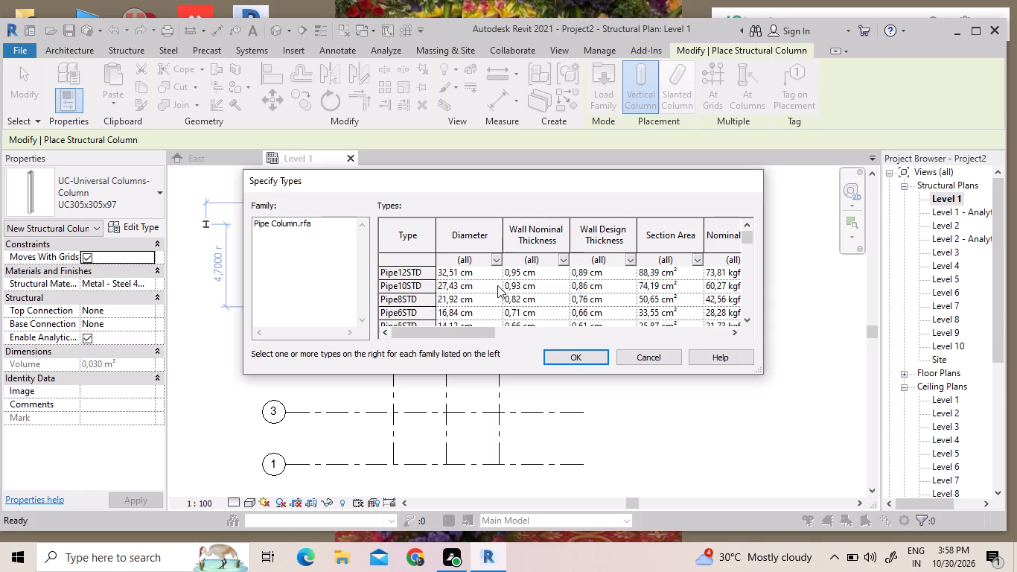
pyautogui.click(404, 278)
pyautogui.click(404, 282)
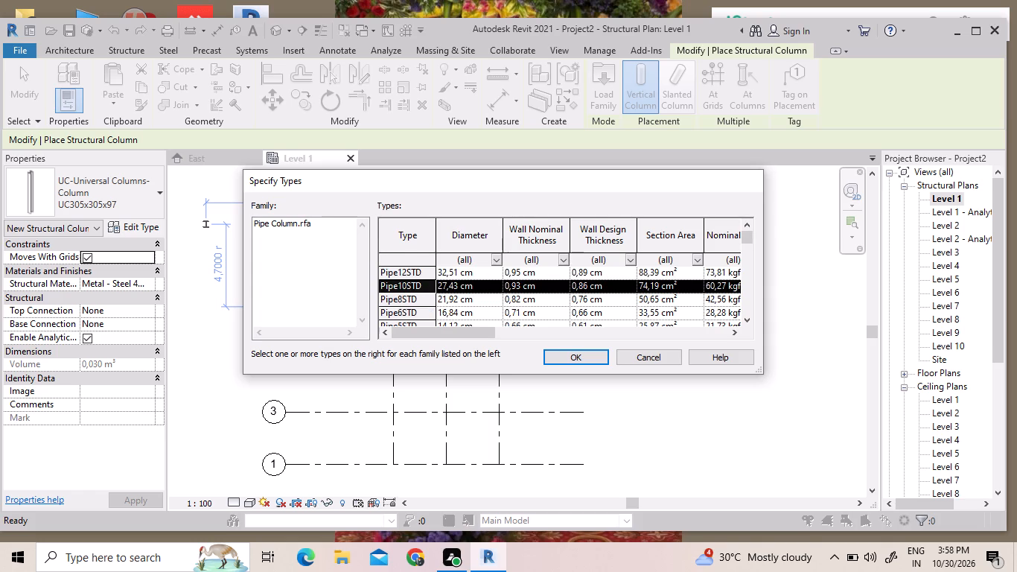
pyautogui.click(410, 277)
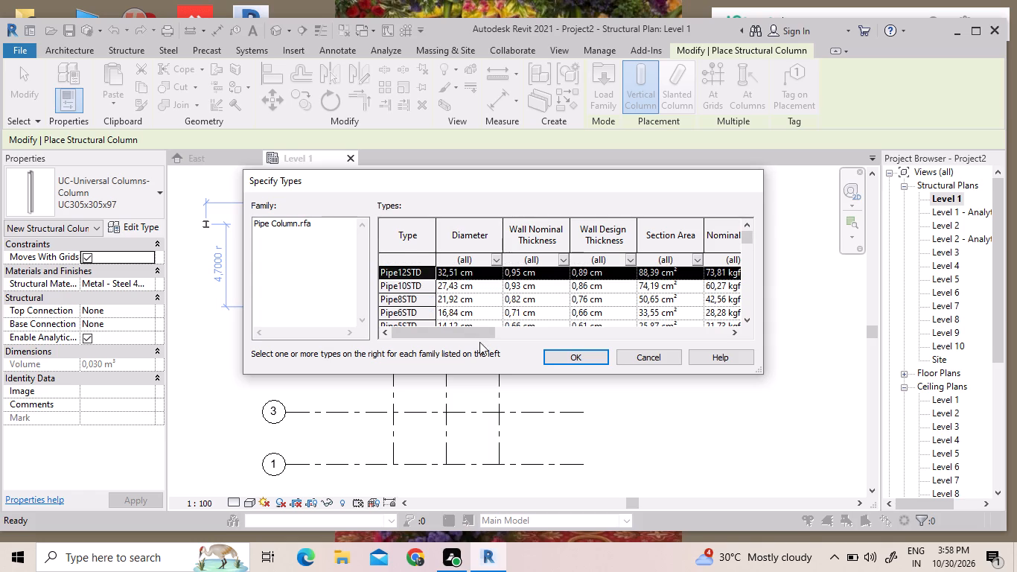
pyautogui.click(553, 355)
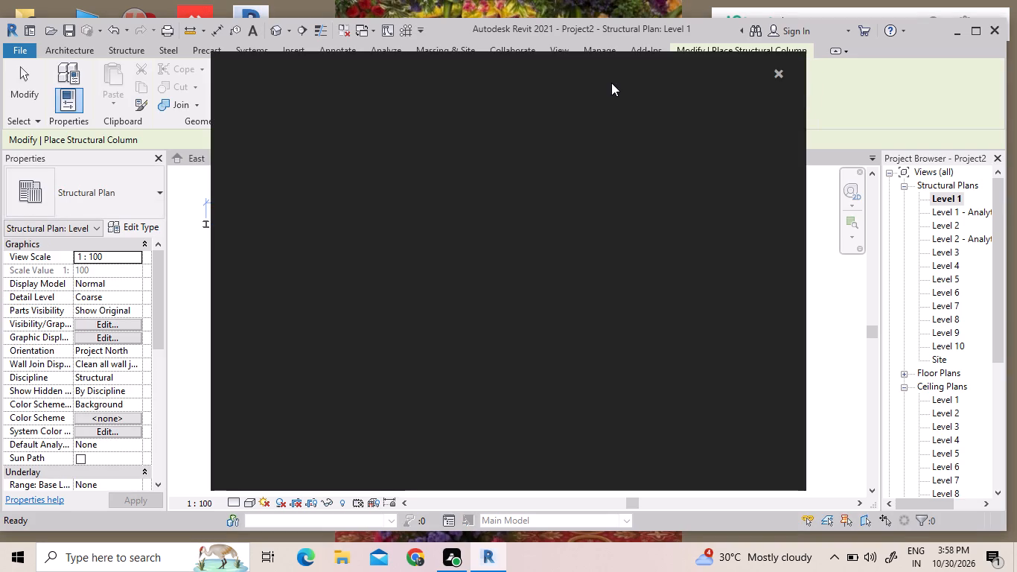
pyautogui.click(778, 76)
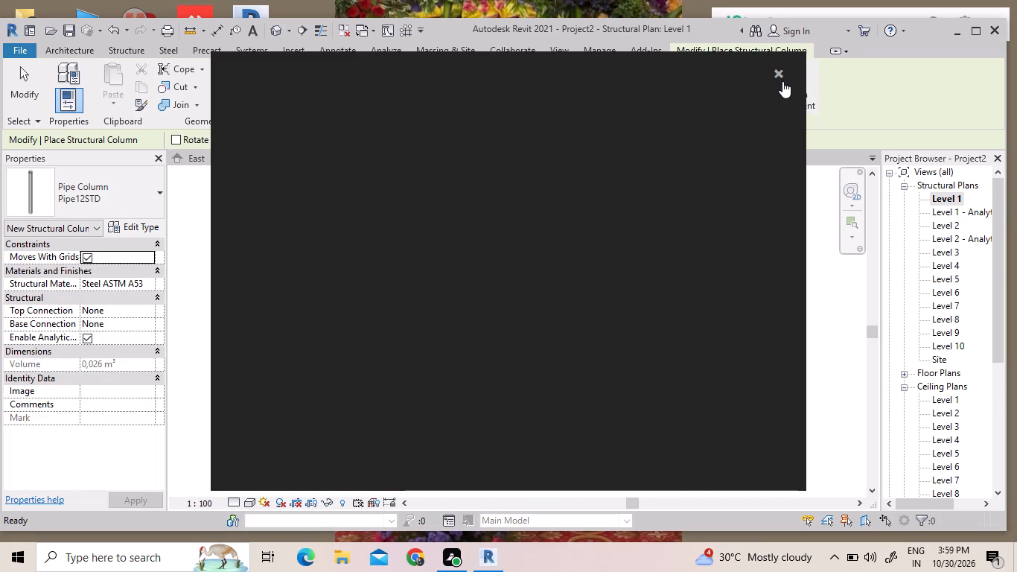
# Place vertical Pipe12STD columns at all intersections of grids 2, 6 and 7 with grids 1, 3, 4 and 5 using At Grids.
pyautogui.click(83, 199)
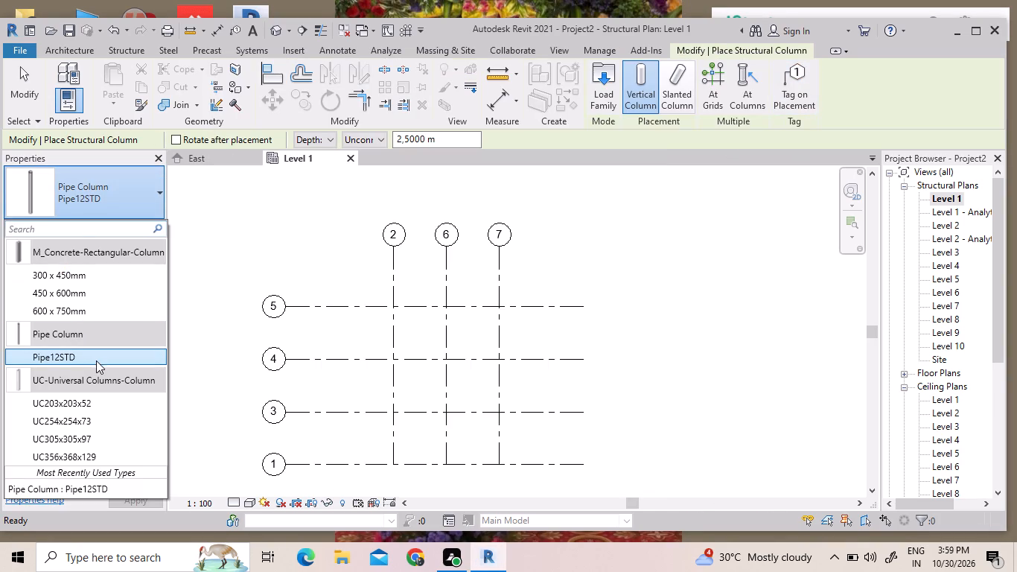
pyautogui.click(96, 359)
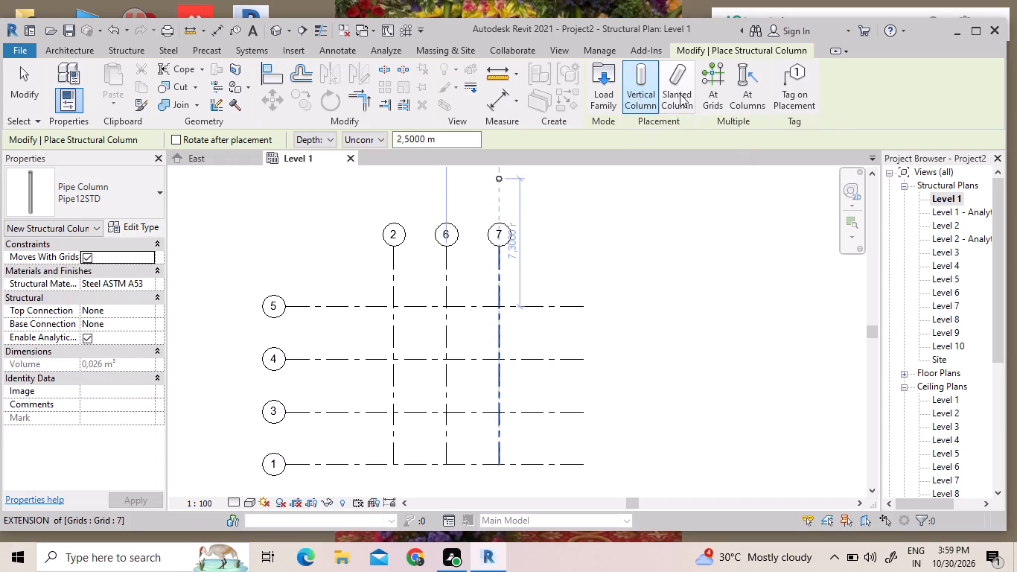
pyautogui.click(725, 76)
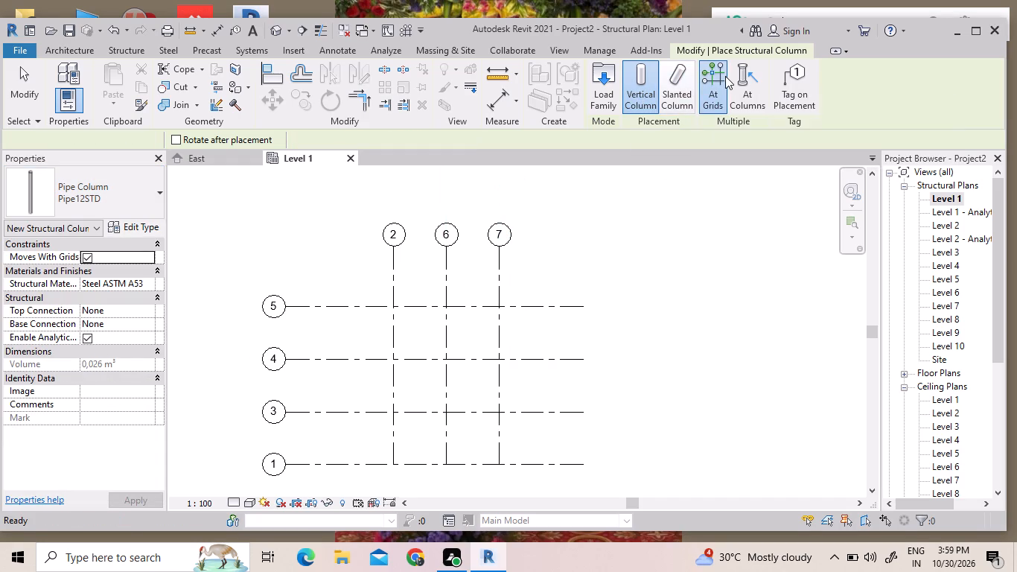
pyautogui.click(535, 474)
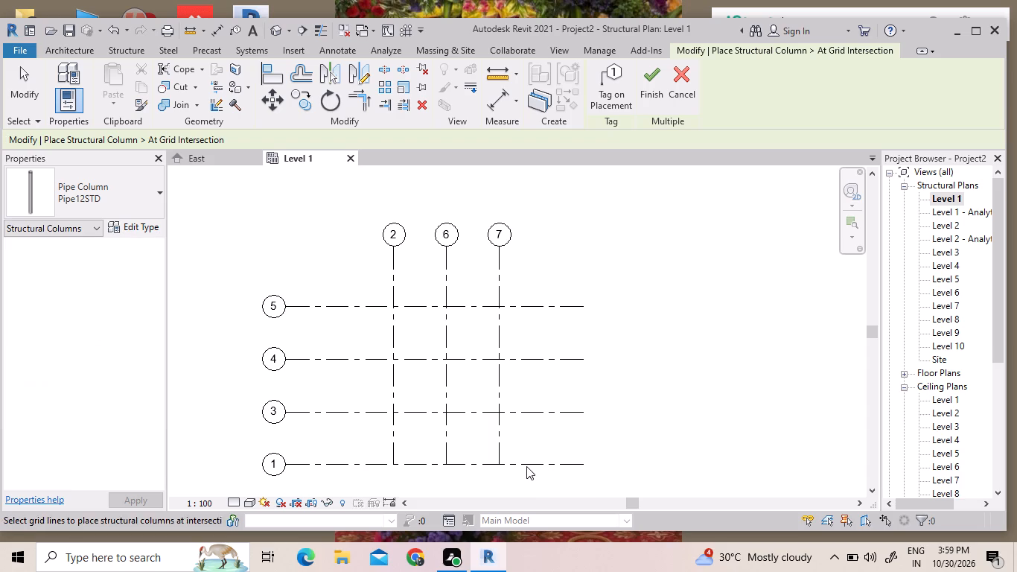
pyautogui.moveTo(529, 479); pyautogui.dragTo(376, 309)
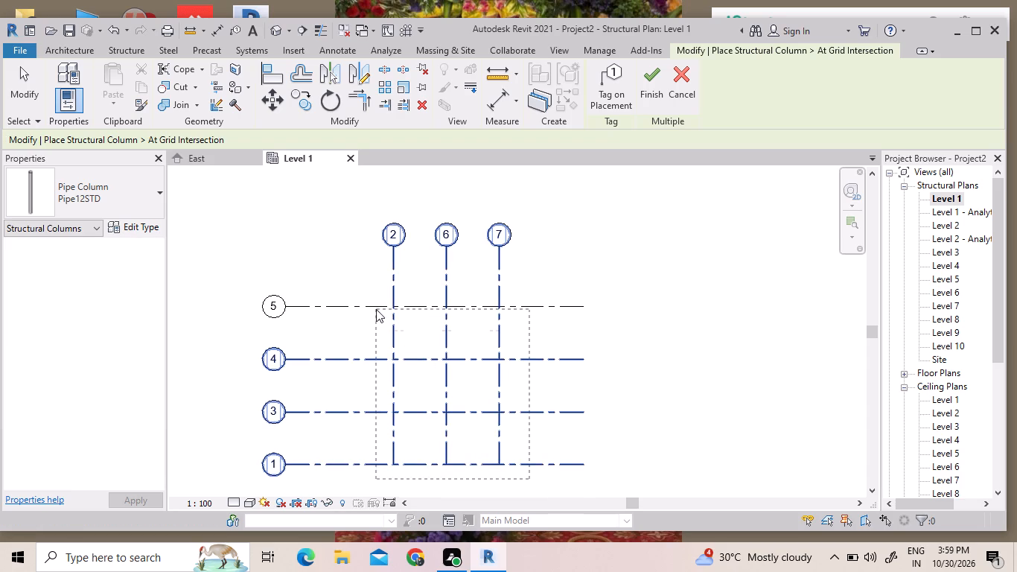
pyautogui.moveTo(376, 309); pyautogui.dragTo(369, 296)
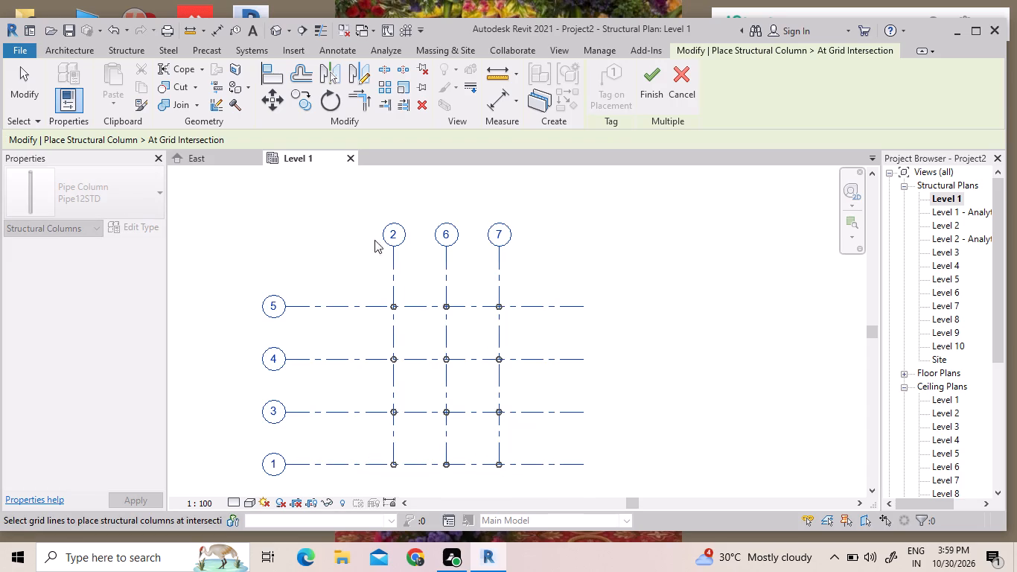
pyautogui.click(657, 69)
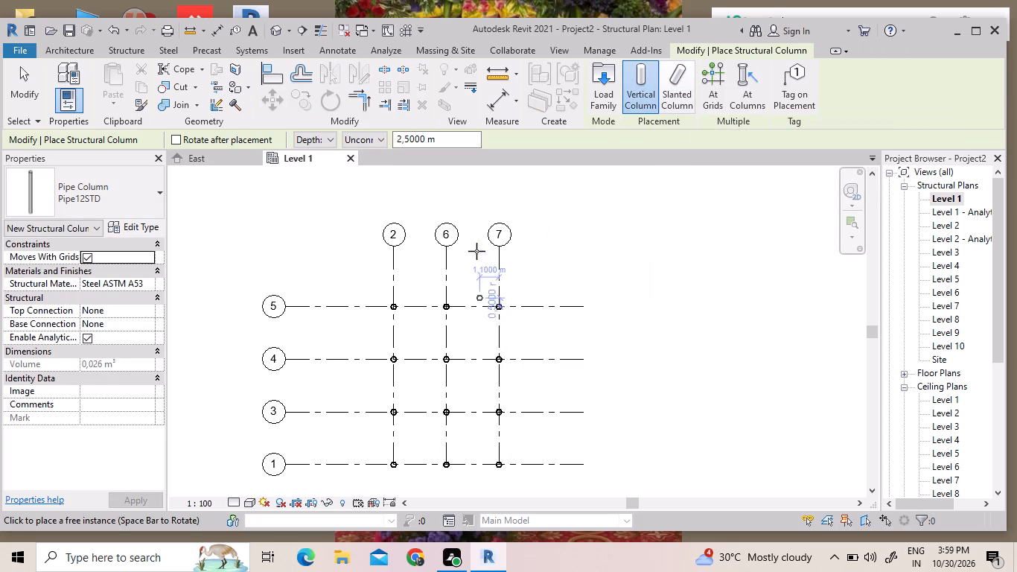
# Open the default 3D view and set it to Fine detail level with the Shaded visual style.
pyautogui.click(282, 30)
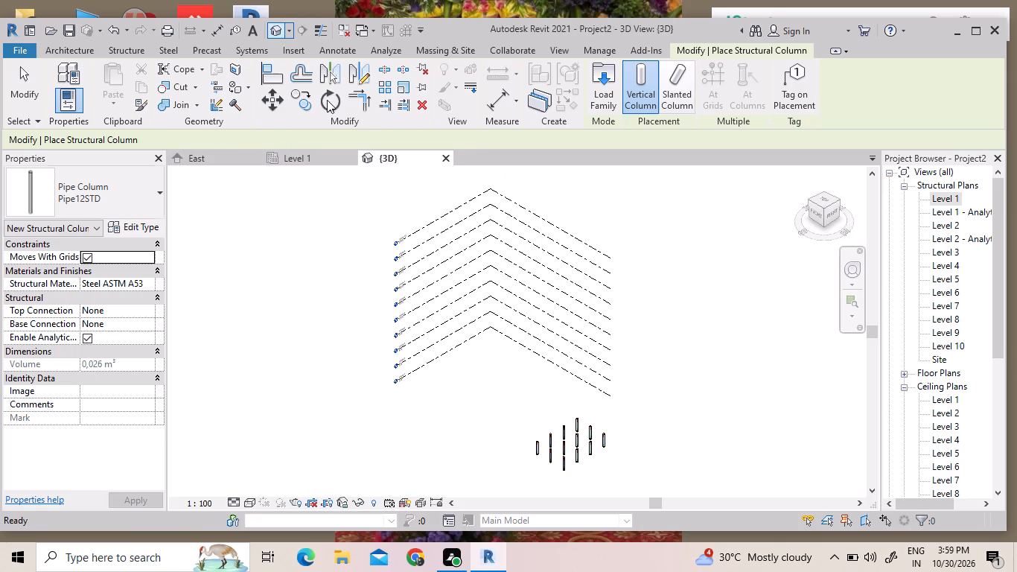
pyautogui.scroll(-2, 585, 380)
pyautogui.scroll(3, 597, 465)
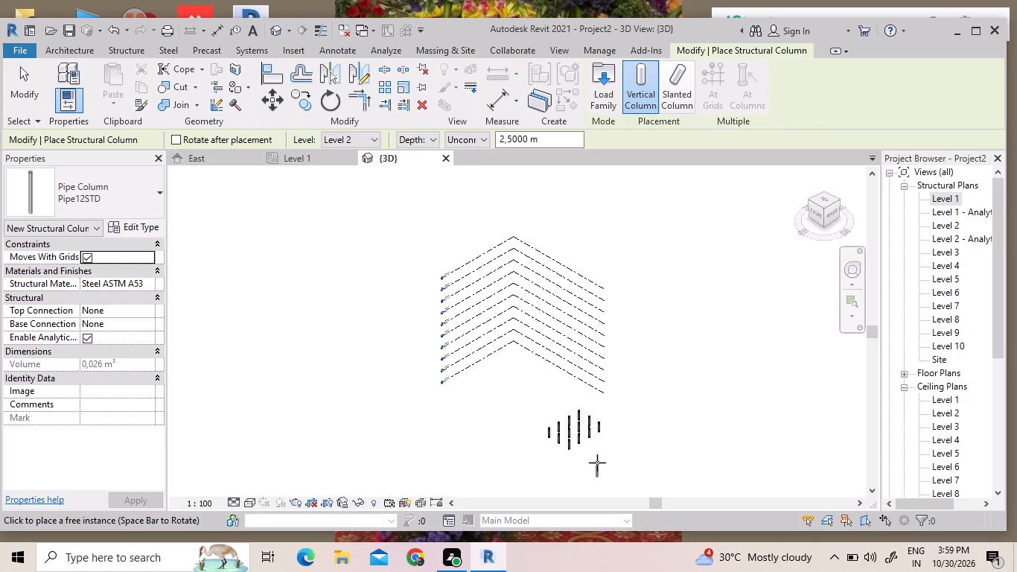
pyautogui.scroll(6, 597, 461)
pyautogui.scroll(3, 548, 349)
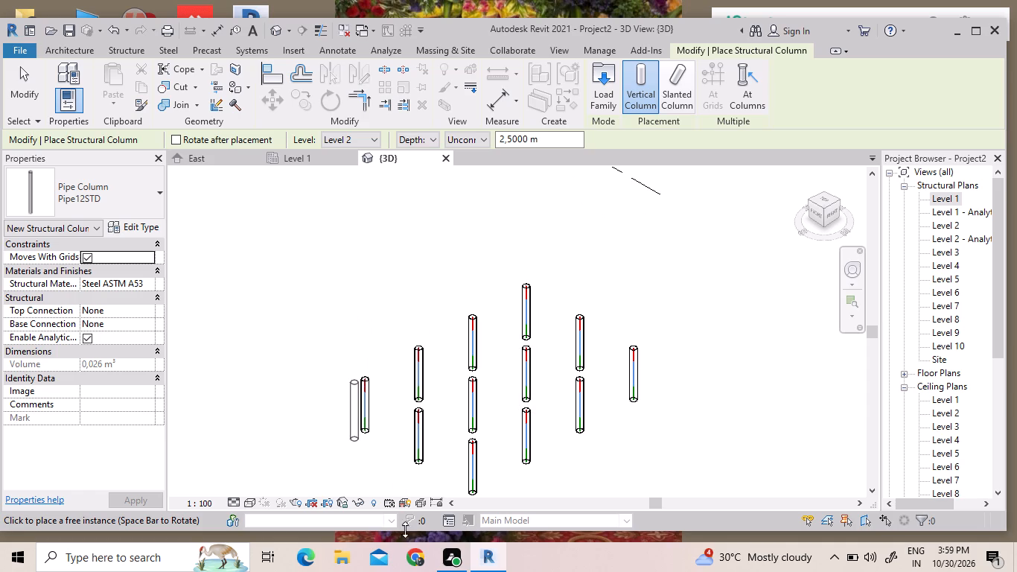
pyautogui.click(234, 500)
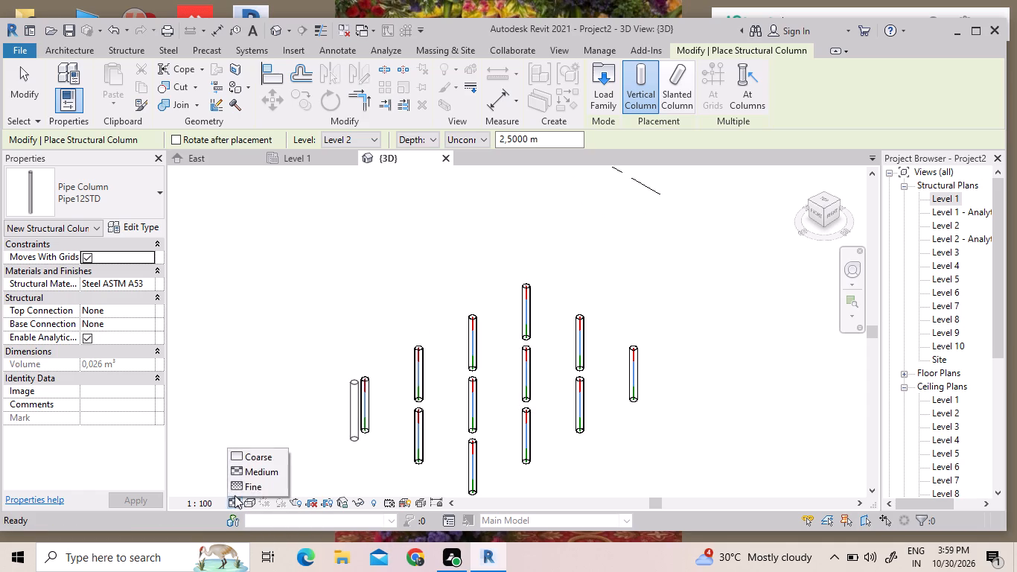
pyautogui.click(237, 493)
pyautogui.click(240, 503)
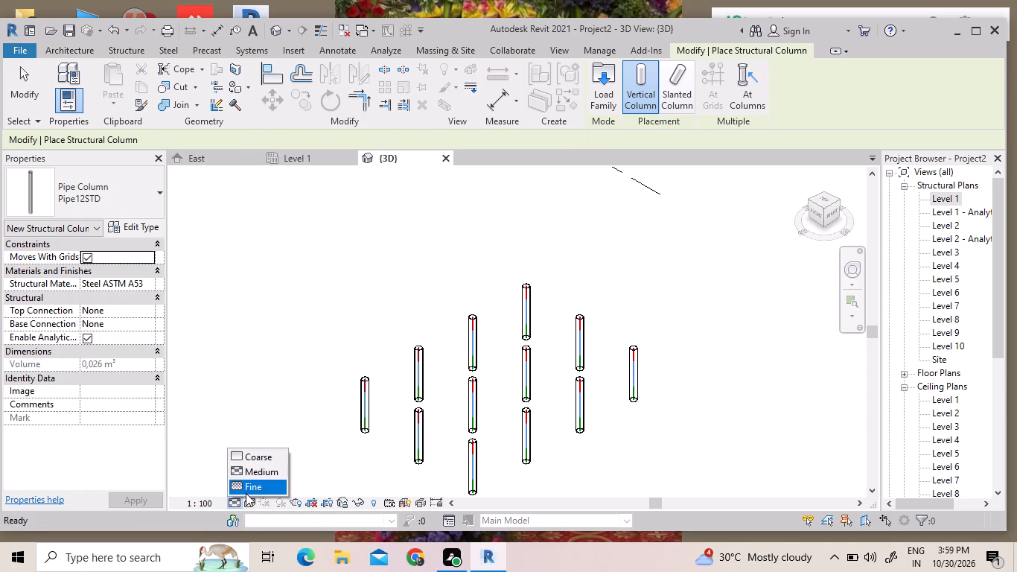
pyautogui.click(252, 483)
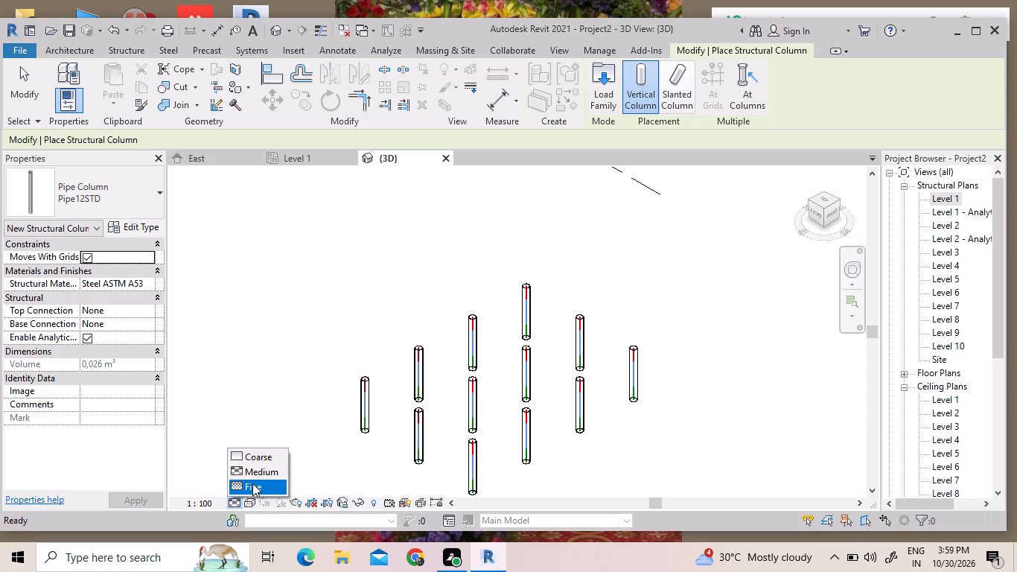
pyautogui.click(250, 500)
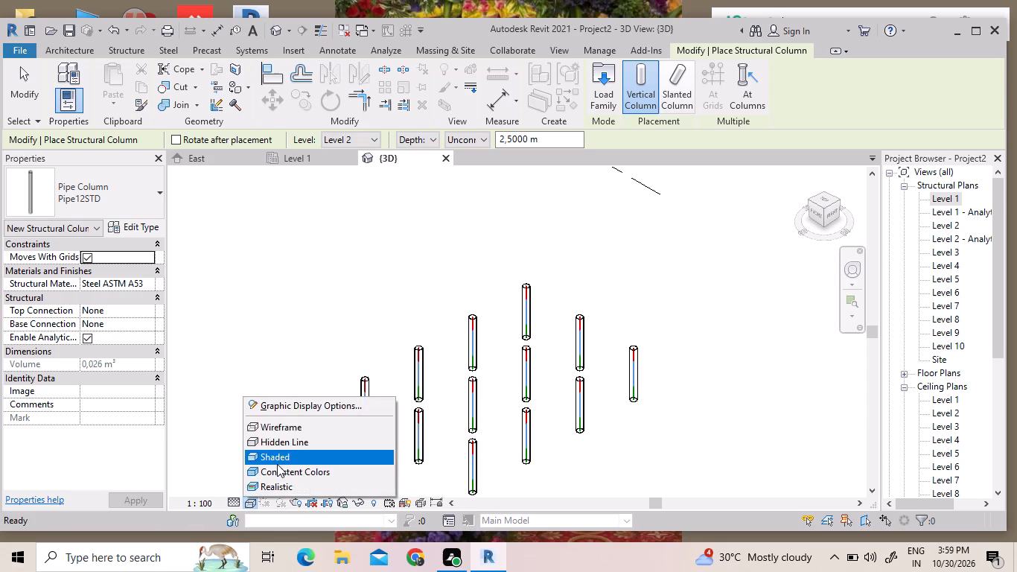
pyautogui.click(277, 464)
# Examine the shaded pipe columns up close in the 3D view and end column placement.
pyautogui.scroll(1, 475, 364)
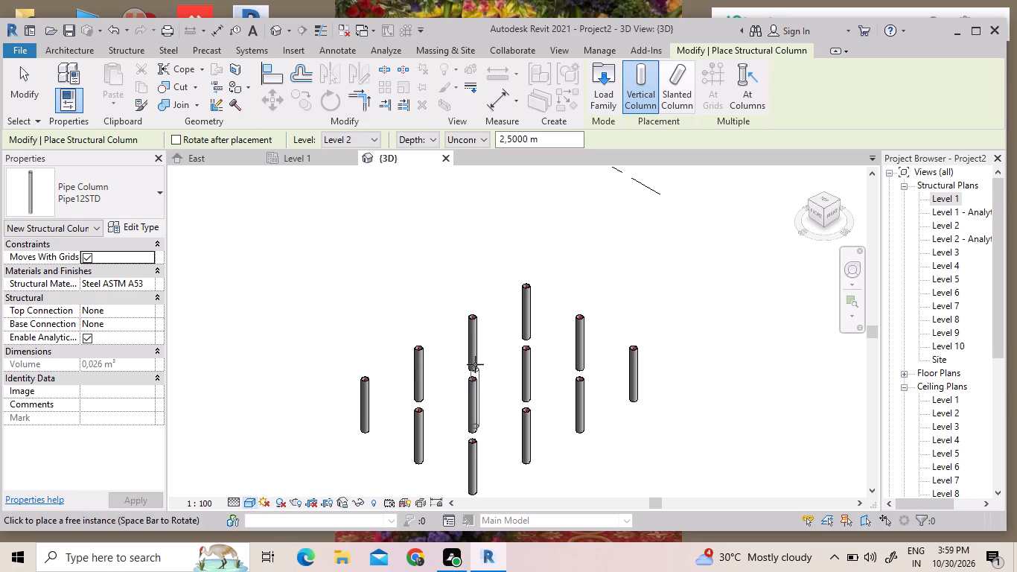
pyautogui.scroll(8, 475, 364)
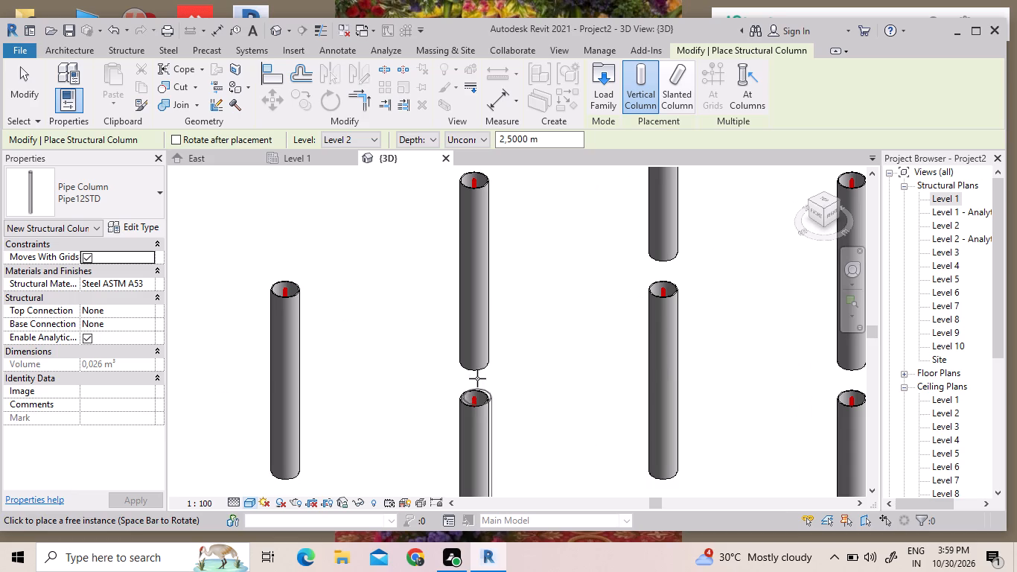
pyautogui.scroll(-6, 465, 393)
pyautogui.rightClick(452, 412)
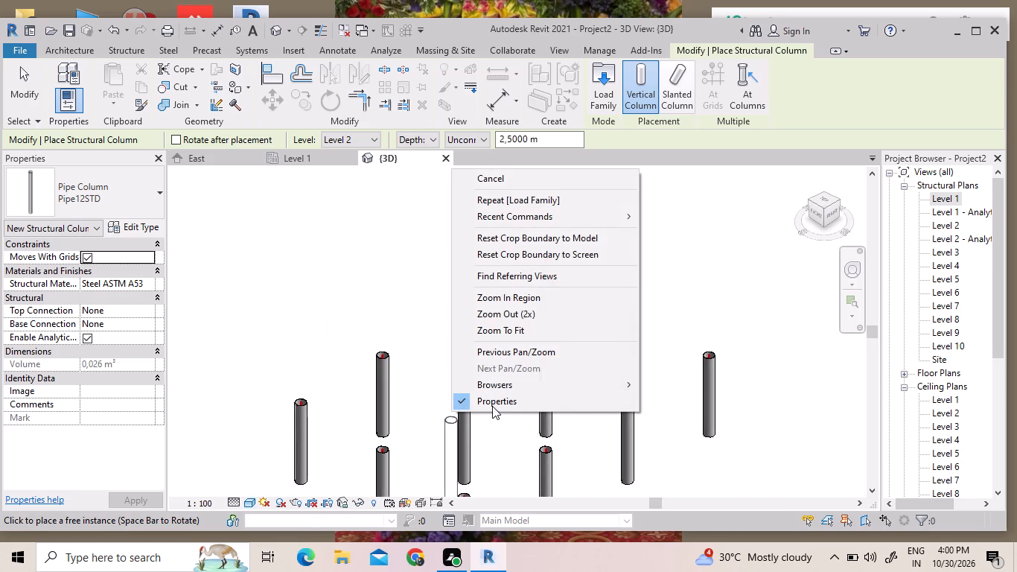
pyautogui.click(533, 182)
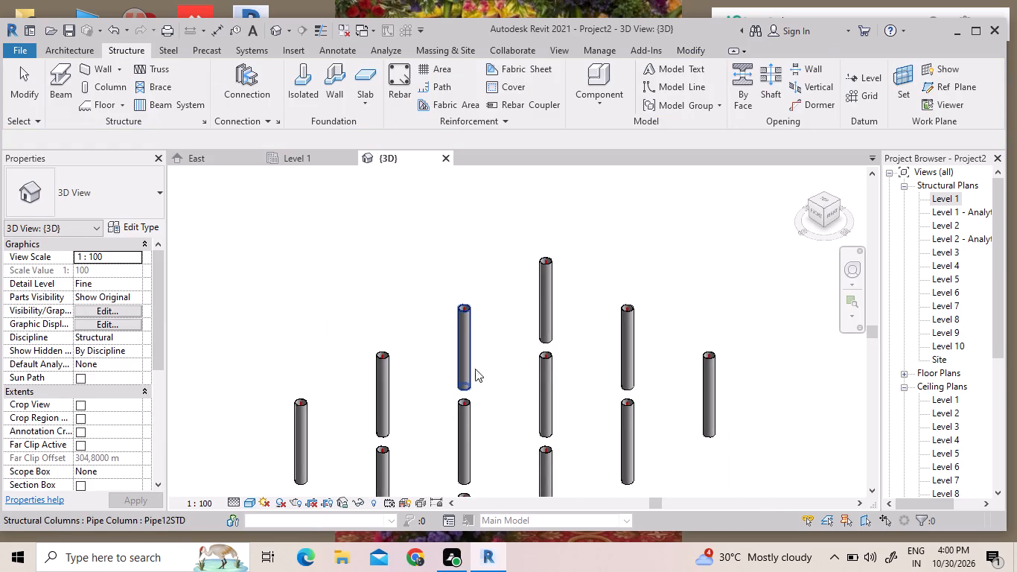
# Copy the whole selection of columns and grids in the Level 1 plan and paste it aligned to Levels 2 through 10.
pyautogui.click(308, 159)
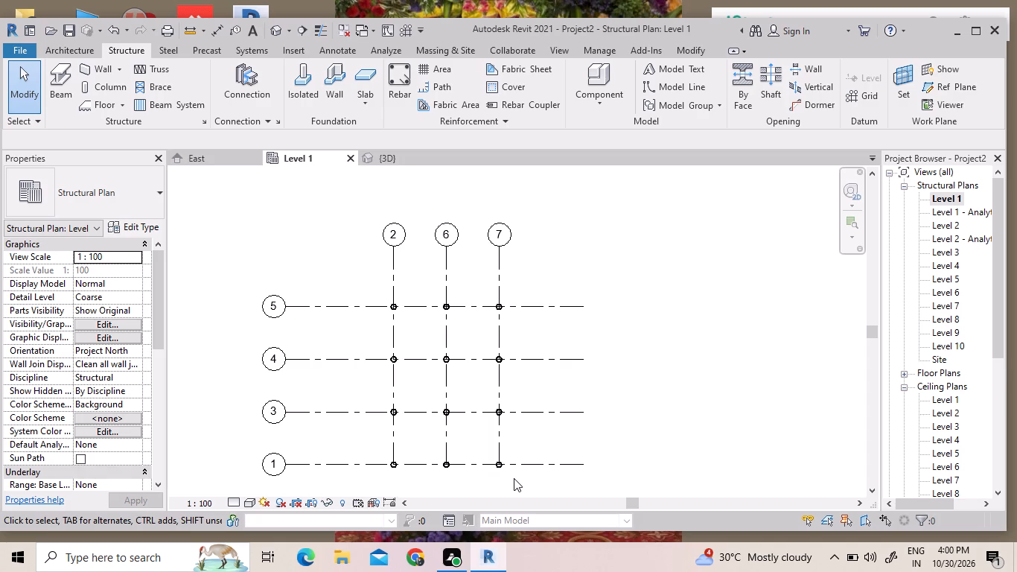
pyautogui.moveTo(514, 478); pyautogui.dragTo(374, 291)
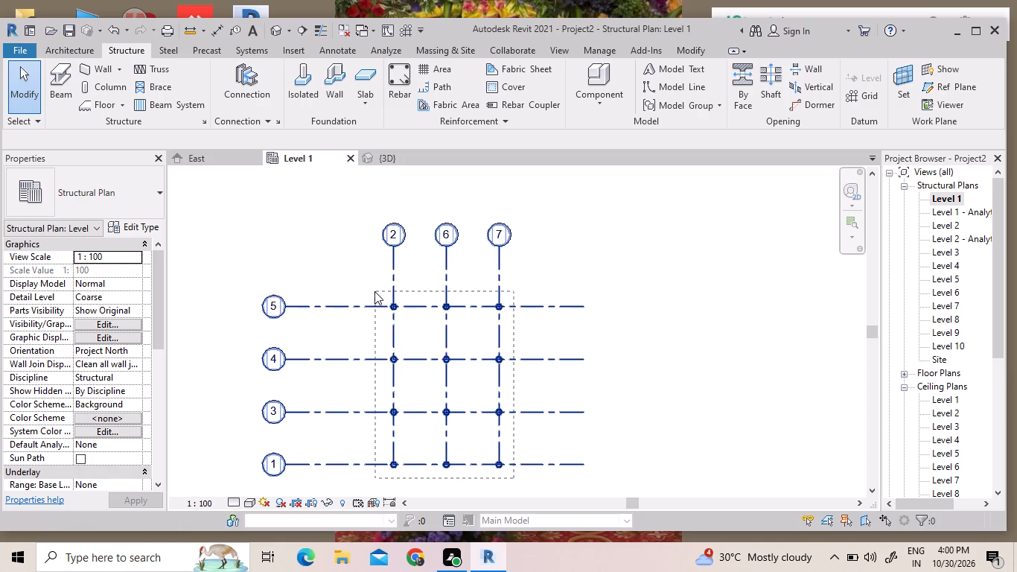
pyautogui.moveTo(374, 291); pyautogui.dragTo(373, 291)
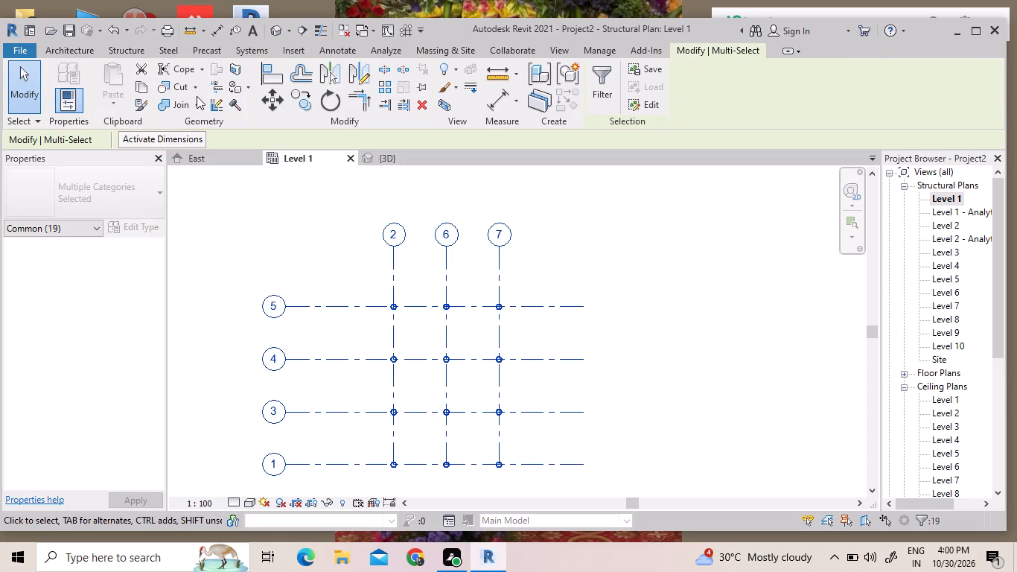
pyautogui.click(143, 93)
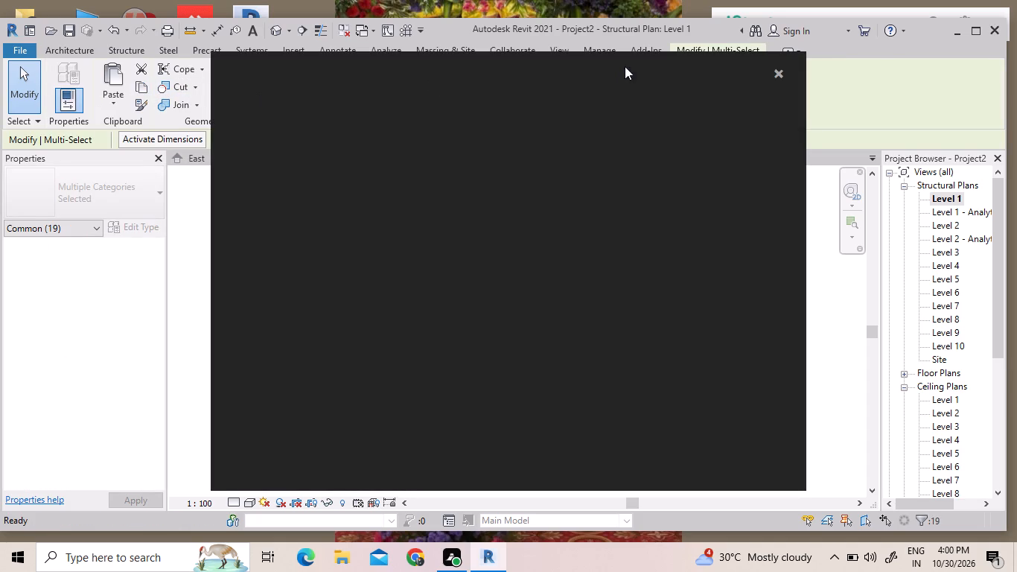
pyautogui.click(773, 67)
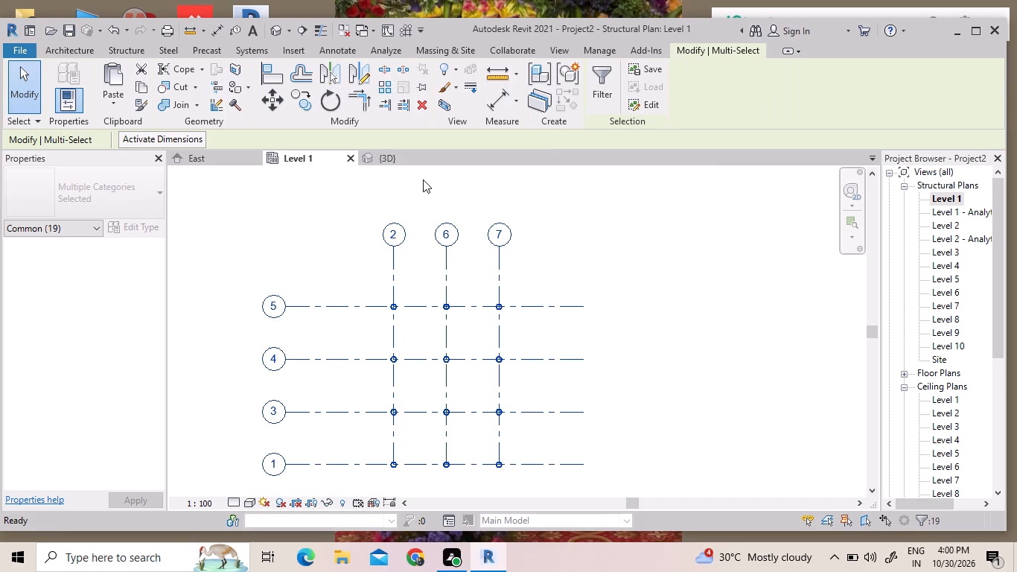
pyautogui.click(121, 98)
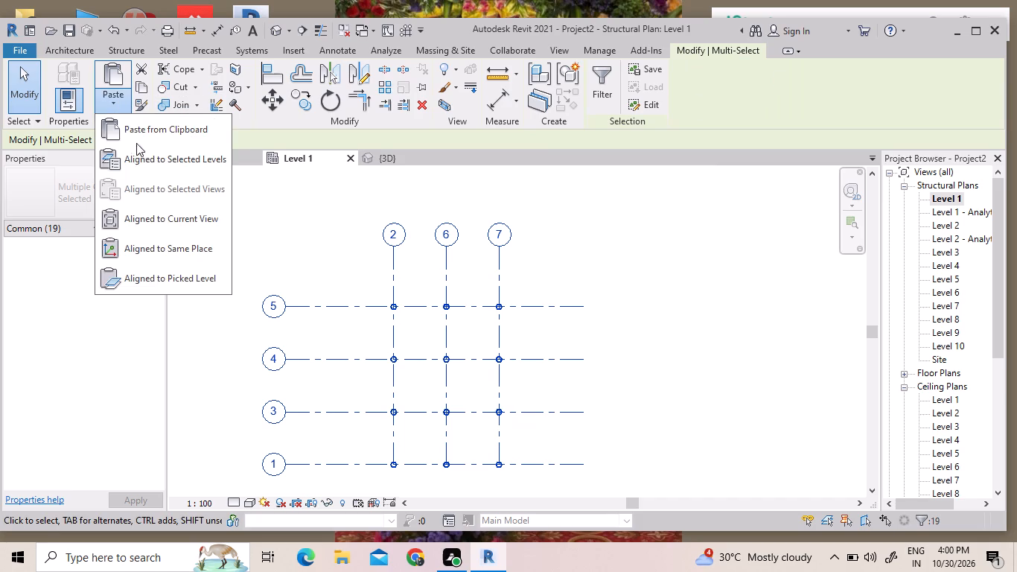
pyautogui.click(144, 159)
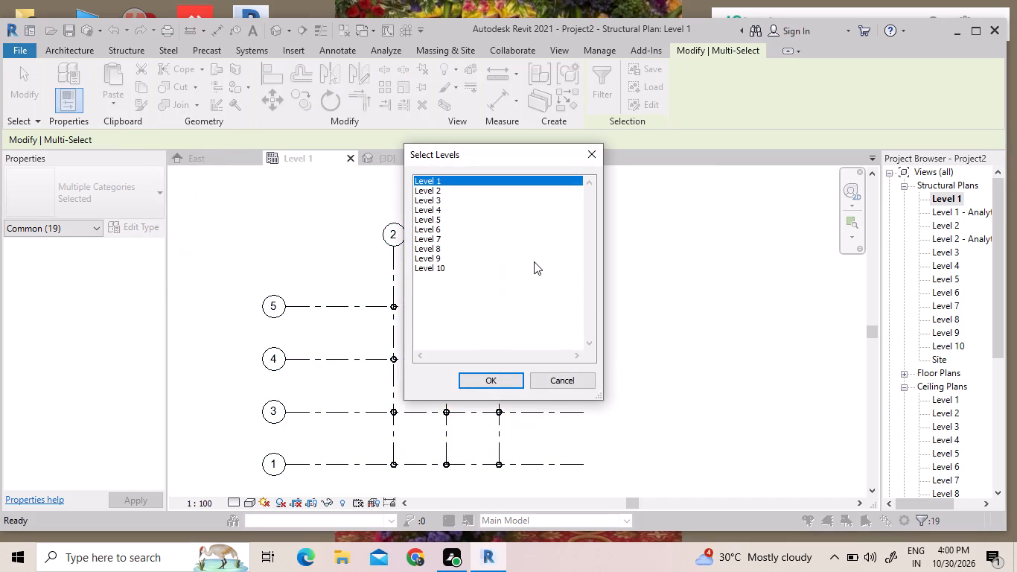
pyautogui.moveTo(537, 286); pyautogui.dragTo(492, 187)
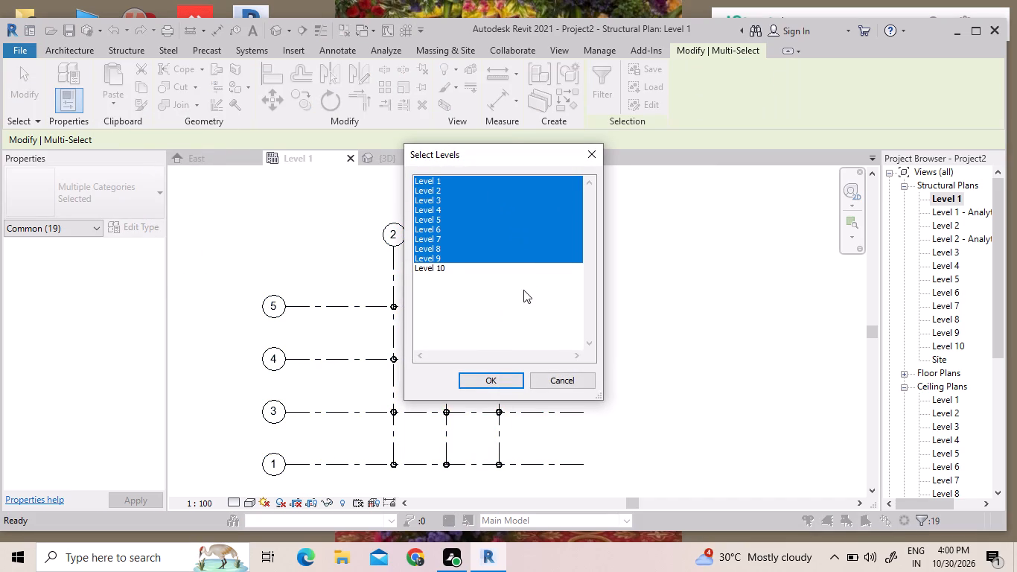
pyautogui.click(523, 293)
pyautogui.click(518, 252)
pyautogui.moveTo(461, 189); pyautogui.dragTo(461, 206)
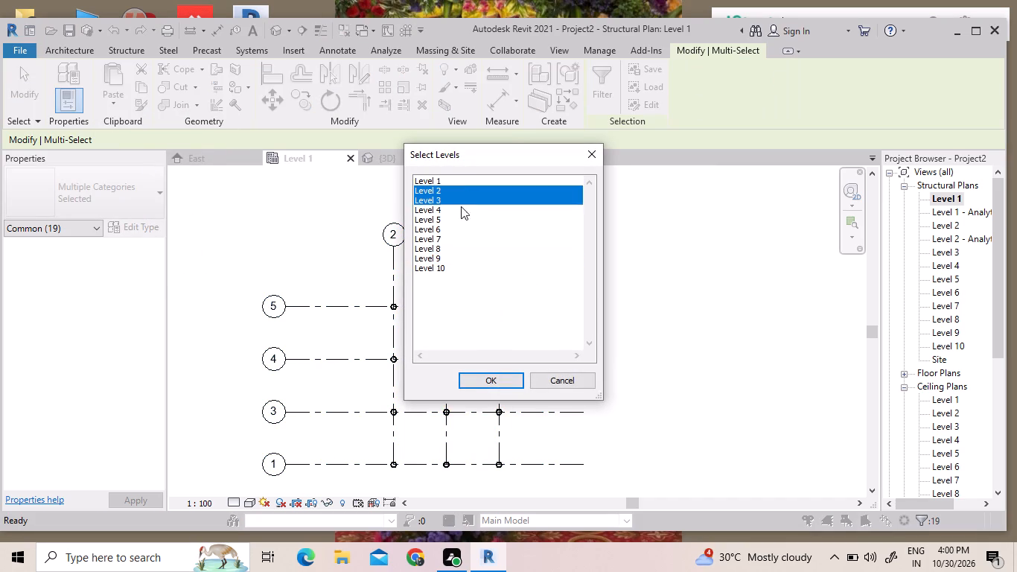
pyautogui.moveTo(461, 206); pyautogui.dragTo(461, 313)
pyautogui.click(490, 377)
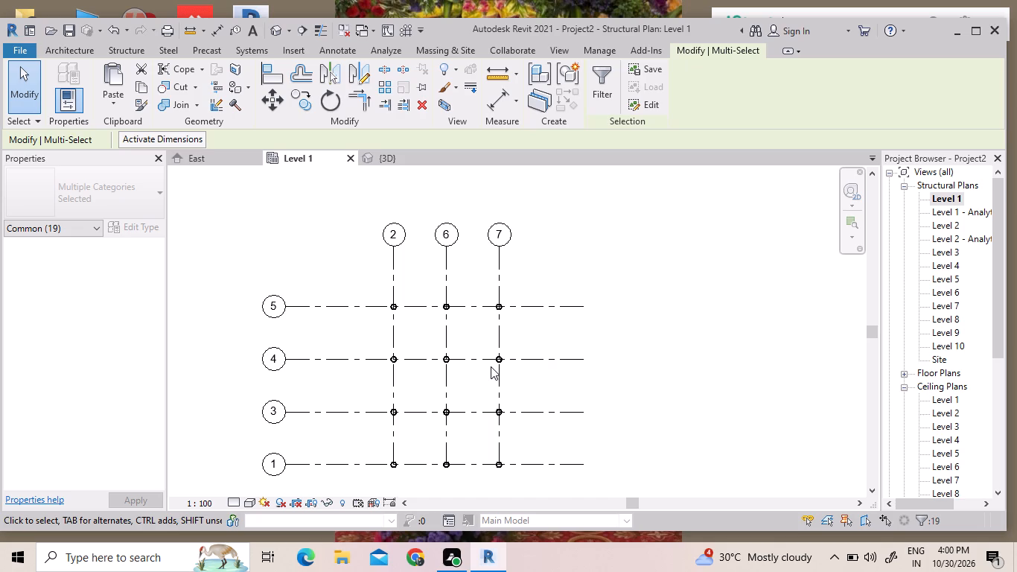
# In the Level 1 plan, set the column at grids 2 and 5 to top level Level 2 and base offset 0.
pyautogui.click(395, 163)
pyautogui.scroll(-2, 512, 301)
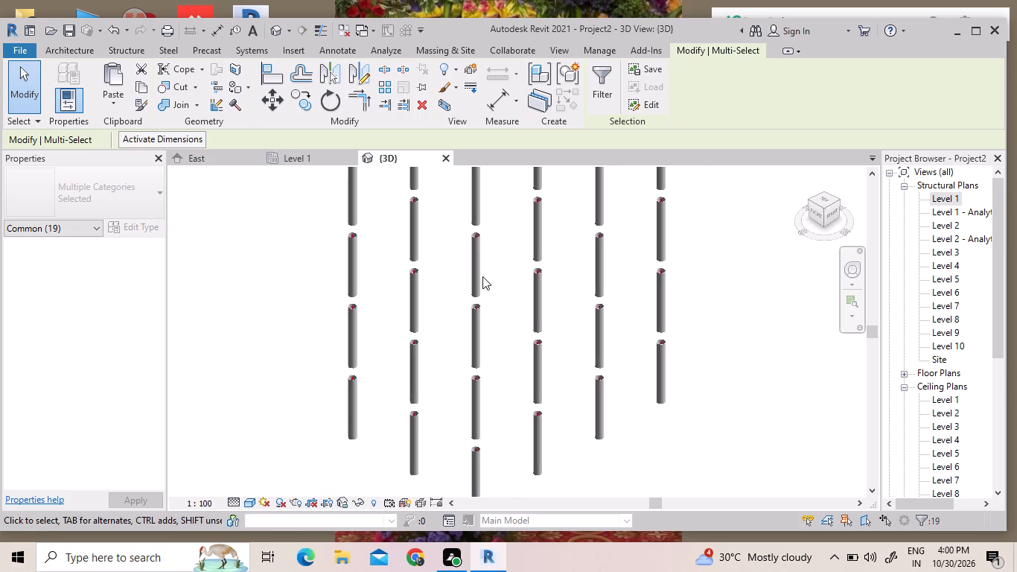
pyautogui.scroll(-3, 476, 262)
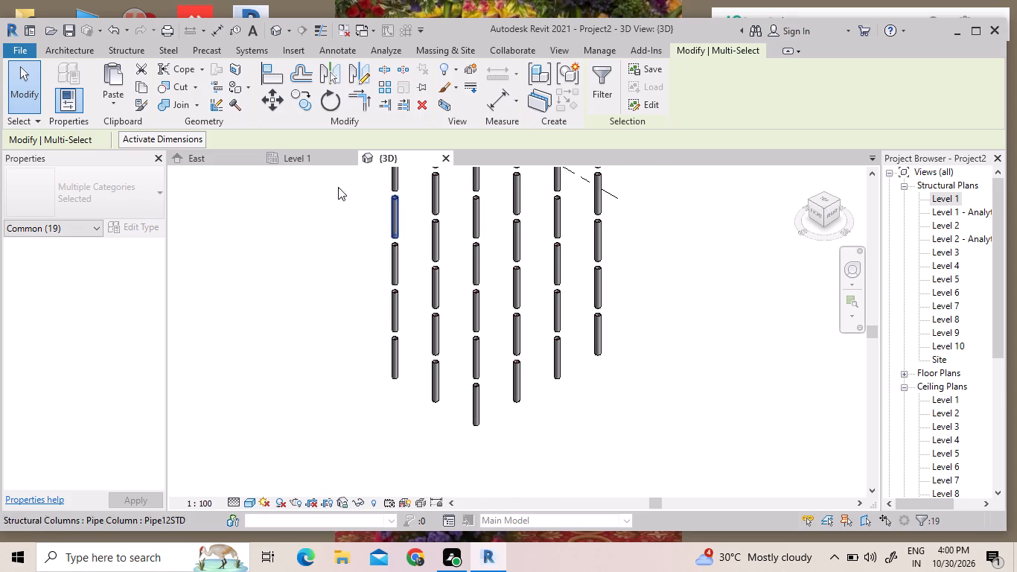
pyautogui.click(277, 157)
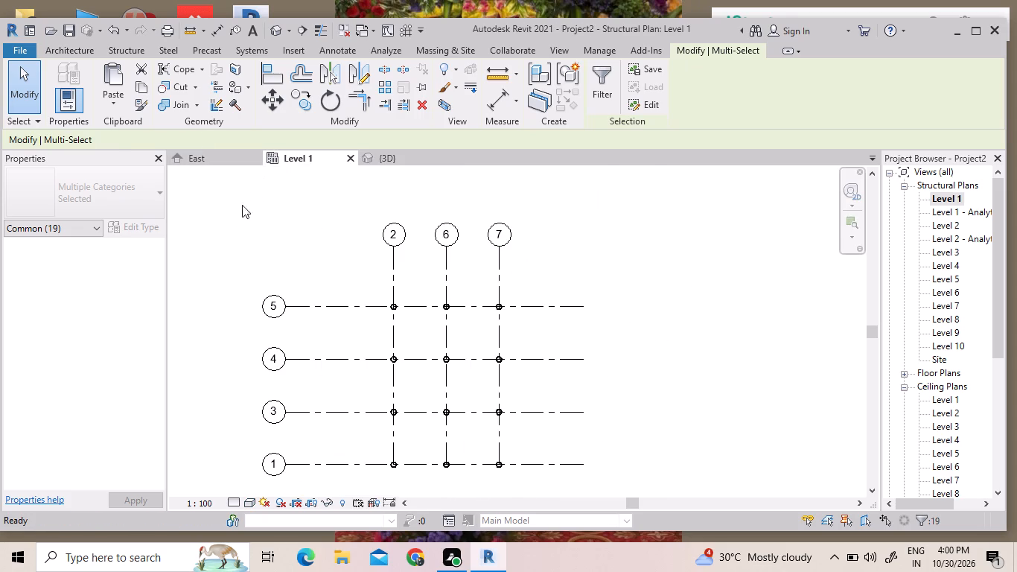
pyautogui.click(395, 308)
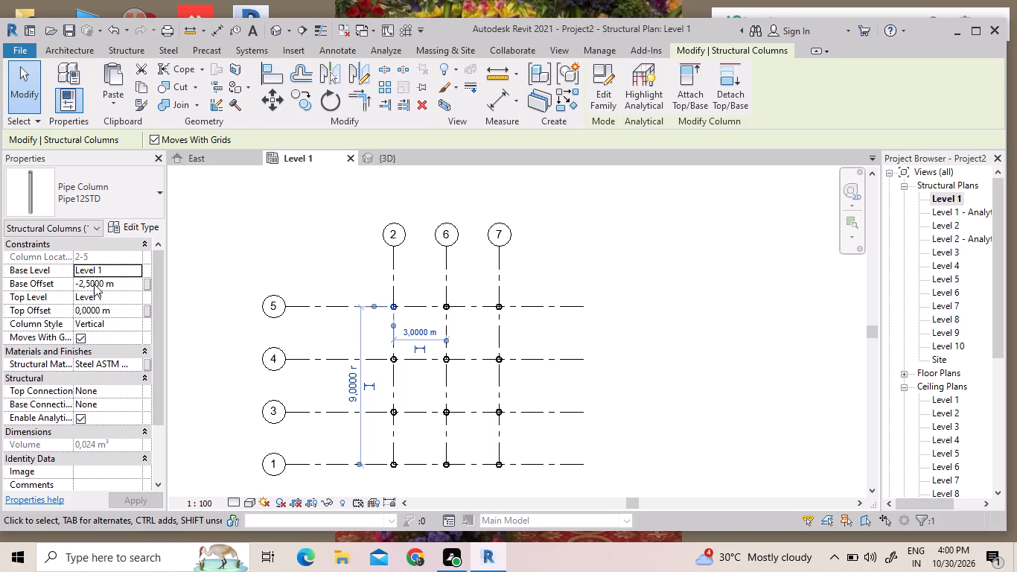
pyautogui.click(103, 296)
pyautogui.click(133, 297)
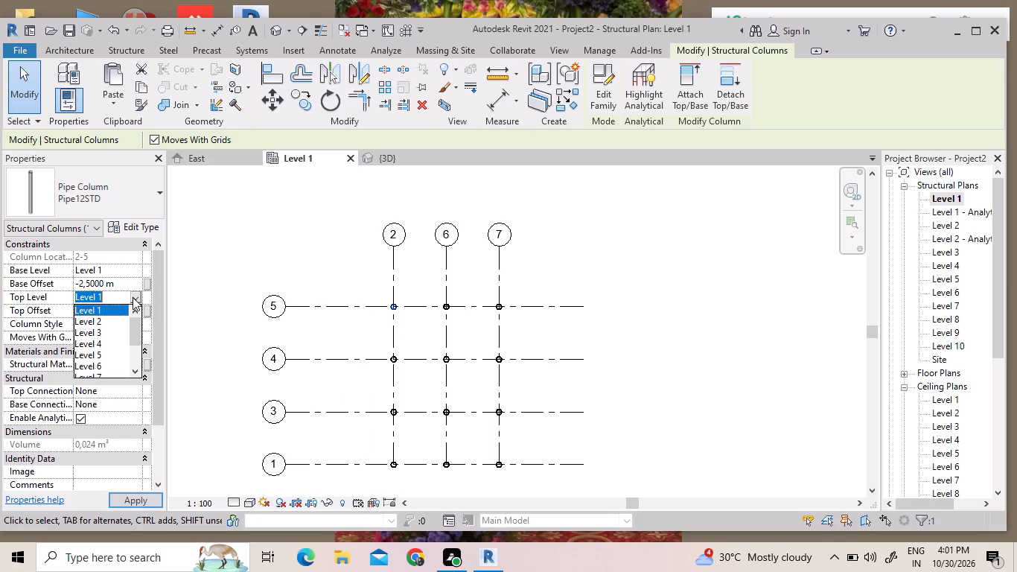
pyautogui.click(112, 325)
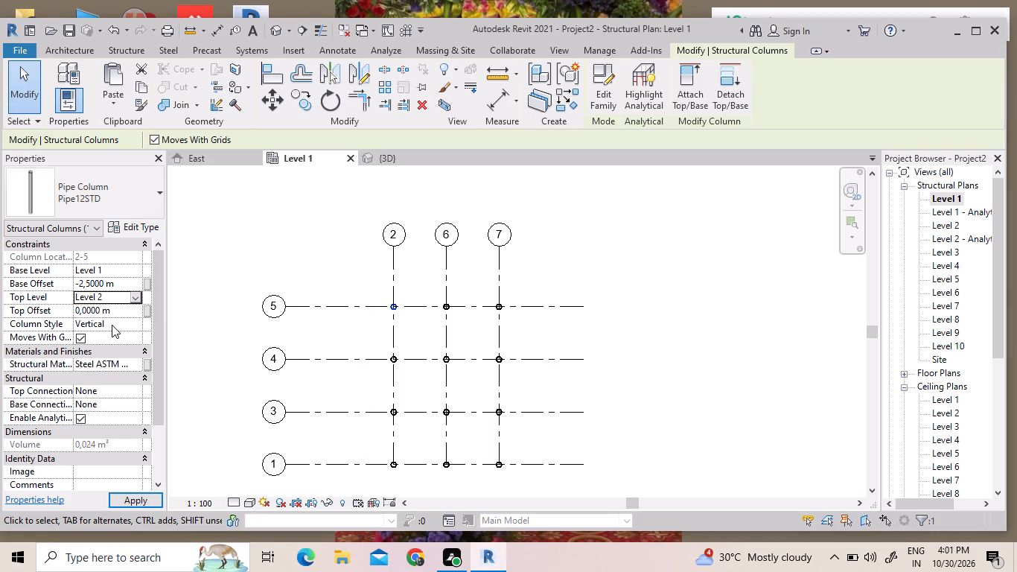
pyautogui.doubleClick(103, 284)
pyautogui.moveTo(103, 284); pyautogui.dragTo(57, 284)
pyautogui.press('0')
pyautogui.press('Return')
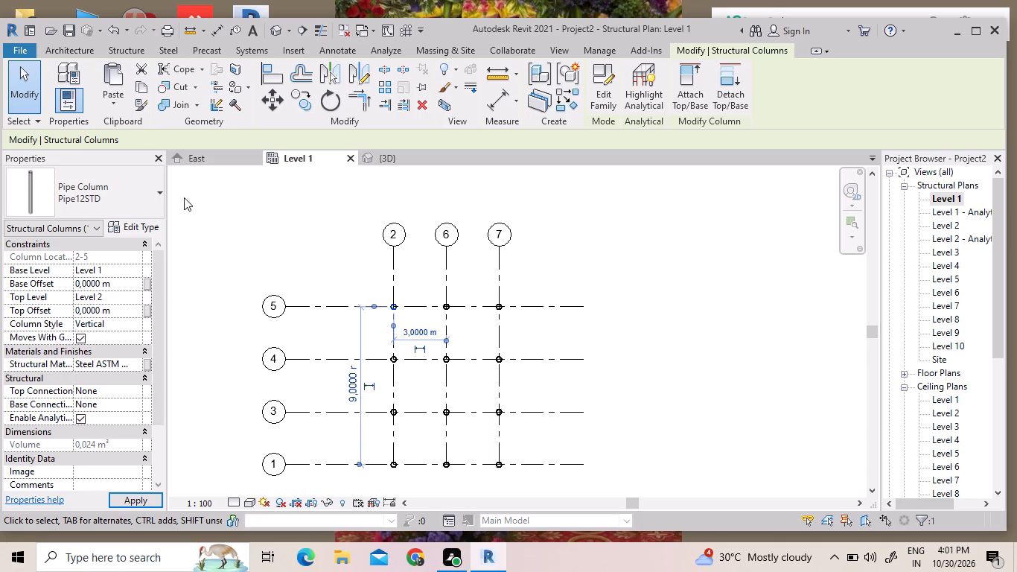
# Examine the edited column against the other stacked pipe columns in the 3D view, checking the gaps between levels.
pyautogui.click(379, 162)
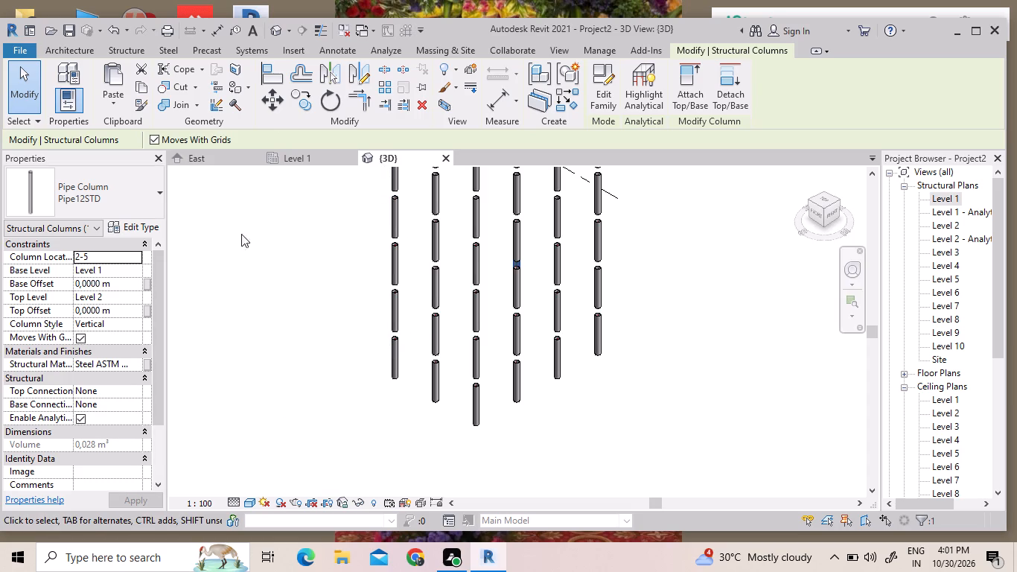
pyautogui.scroll(-5, 327, 352)
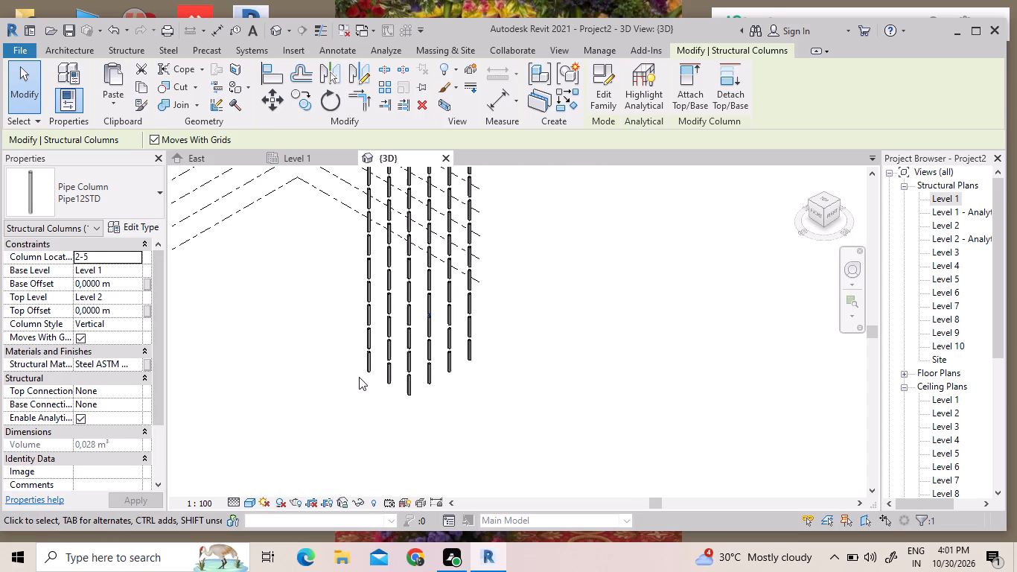
pyautogui.scroll(-3, 363, 377)
pyautogui.scroll(2, 386, 168)
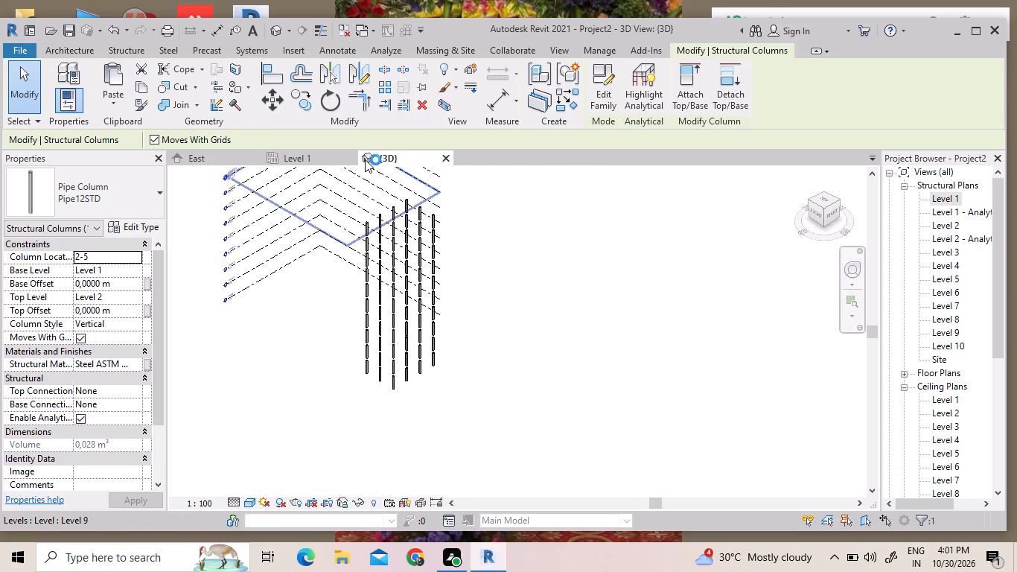
pyautogui.scroll(7, 365, 159)
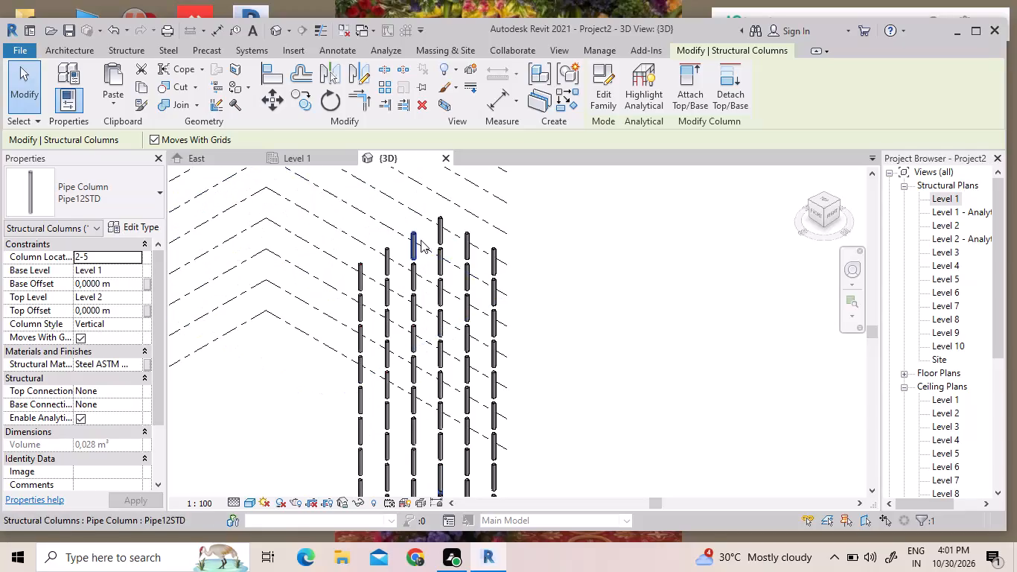
pyautogui.scroll(-2, 420, 270)
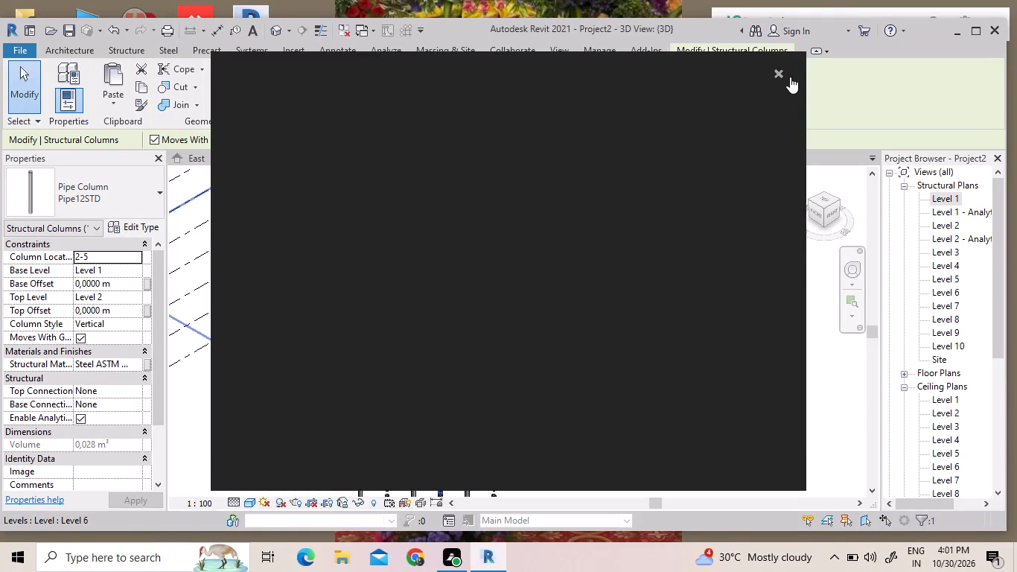
pyautogui.click(782, 71)
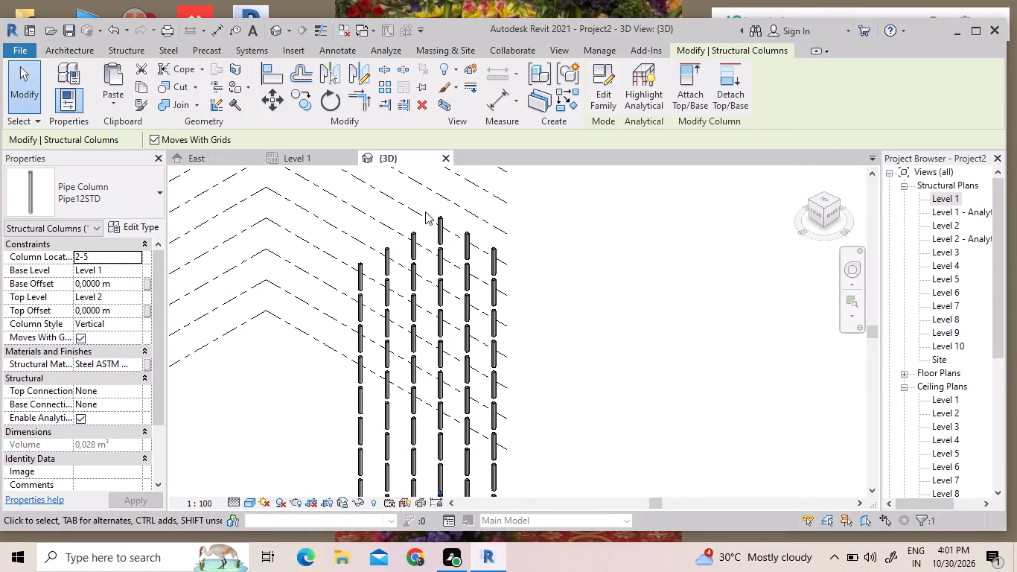
pyautogui.scroll(-1, 322, 217)
pyautogui.scroll(-2, 337, 290)
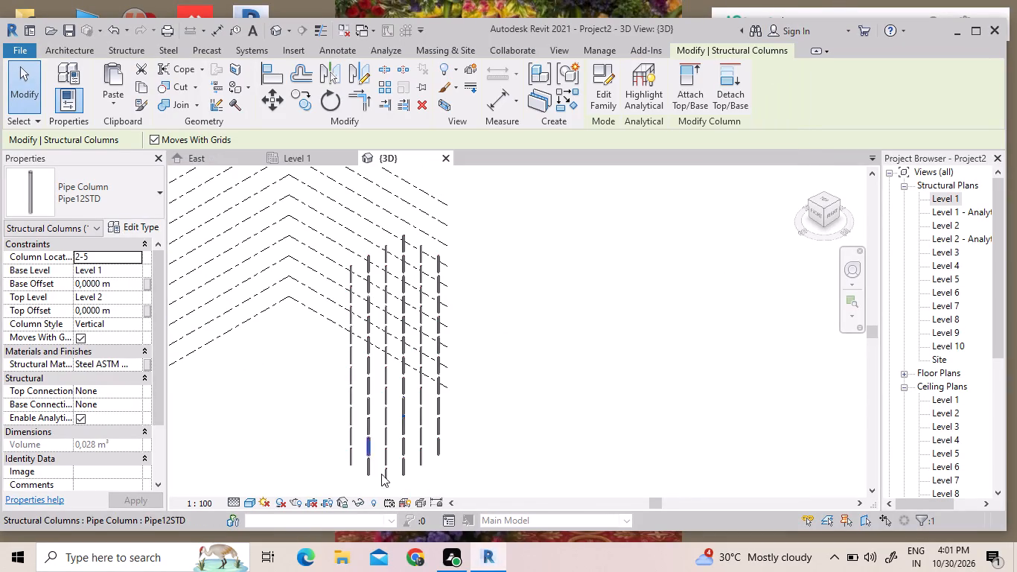
pyautogui.scroll(6, 405, 489)
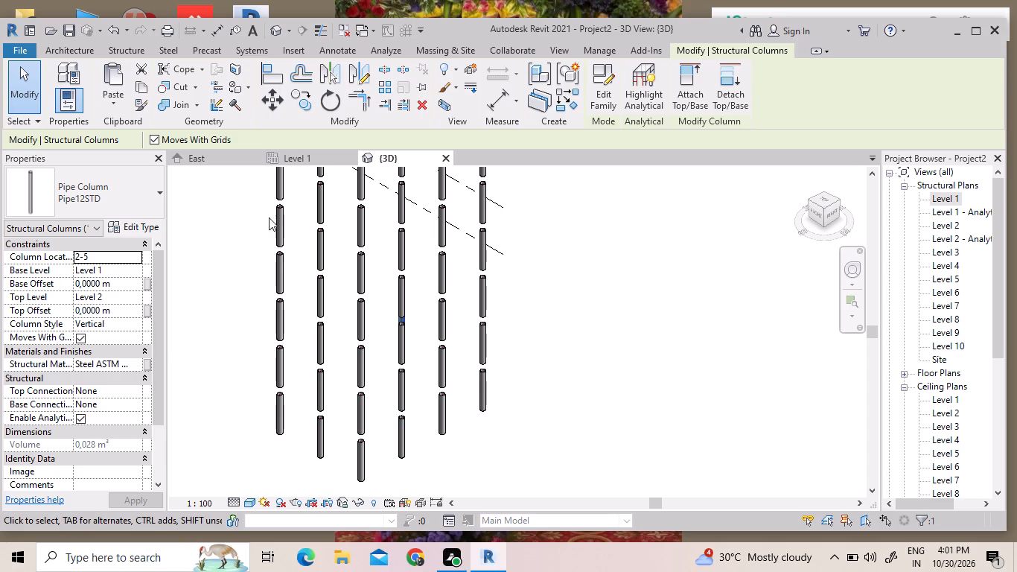
# Delete all the numbered grids whose bubbles stand above Level 10 in the East elevation.
pyautogui.click(318, 153)
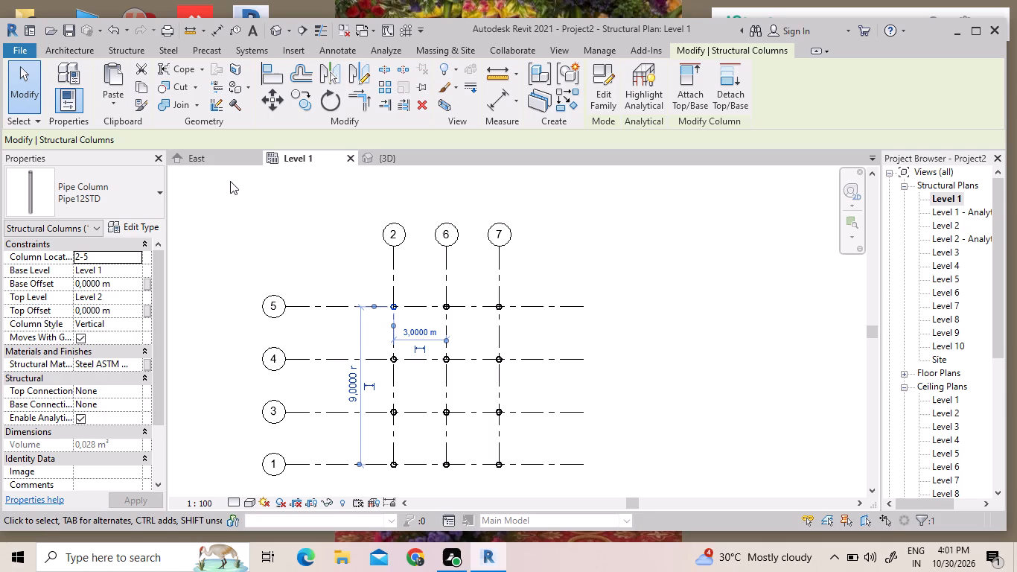
pyautogui.click(229, 162)
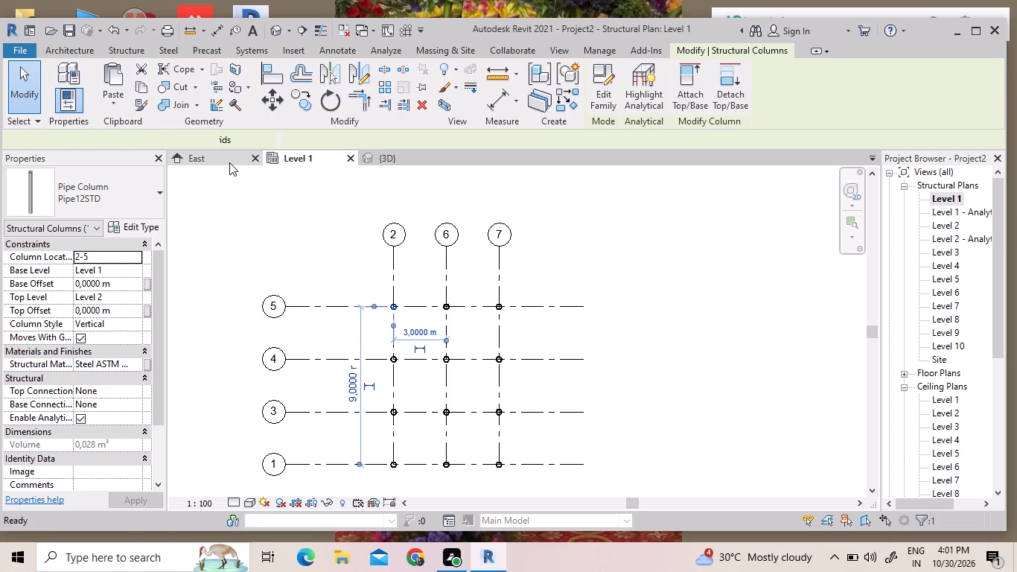
pyautogui.scroll(-2, 417, 296)
pyautogui.scroll(-2, 462, 373)
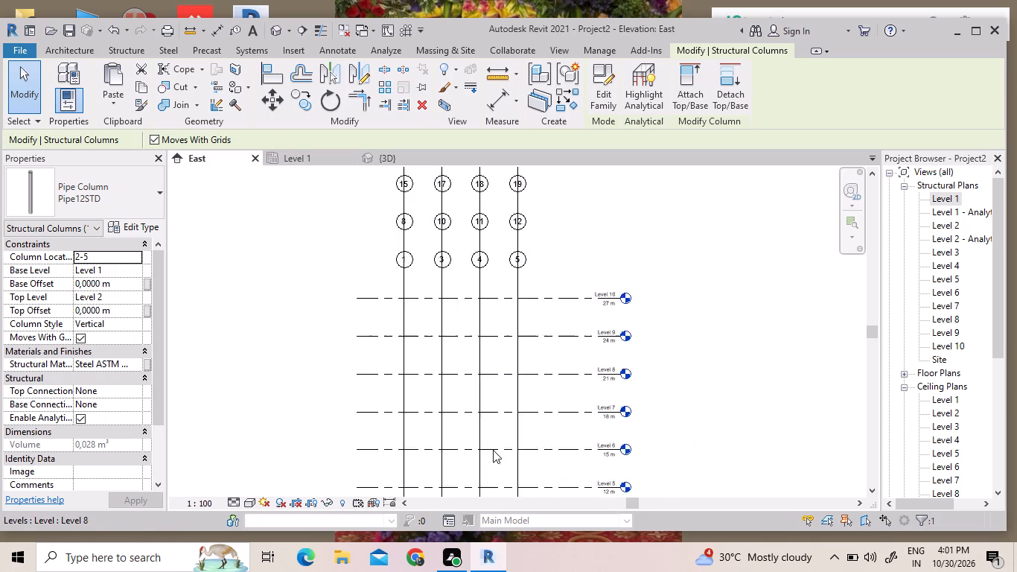
pyautogui.scroll(-6, 478, 376)
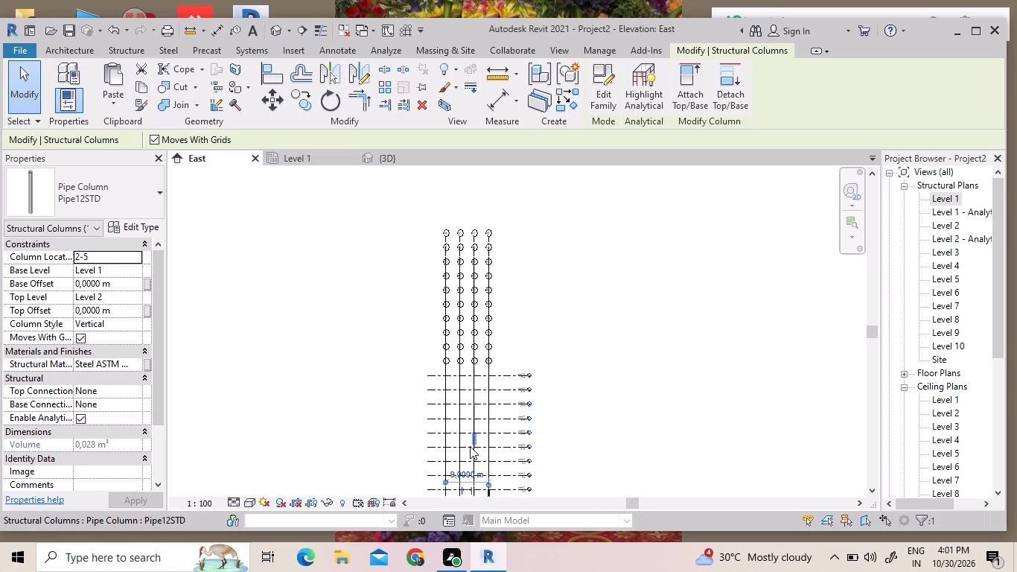
pyautogui.scroll(4, 489, 352)
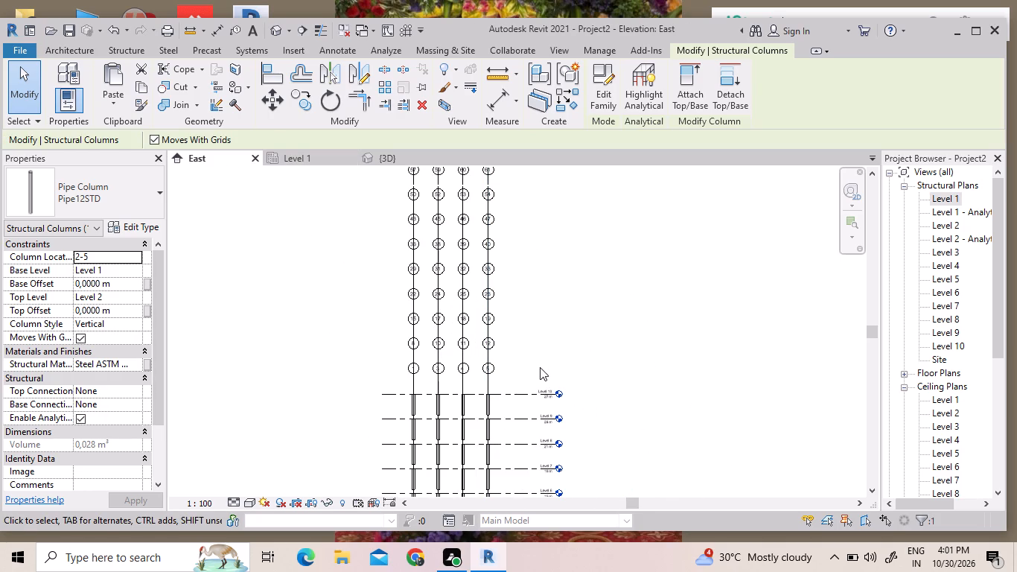
pyautogui.scroll(3, 431, 310)
pyautogui.moveTo(588, 407); pyautogui.dragTo(343, 302)
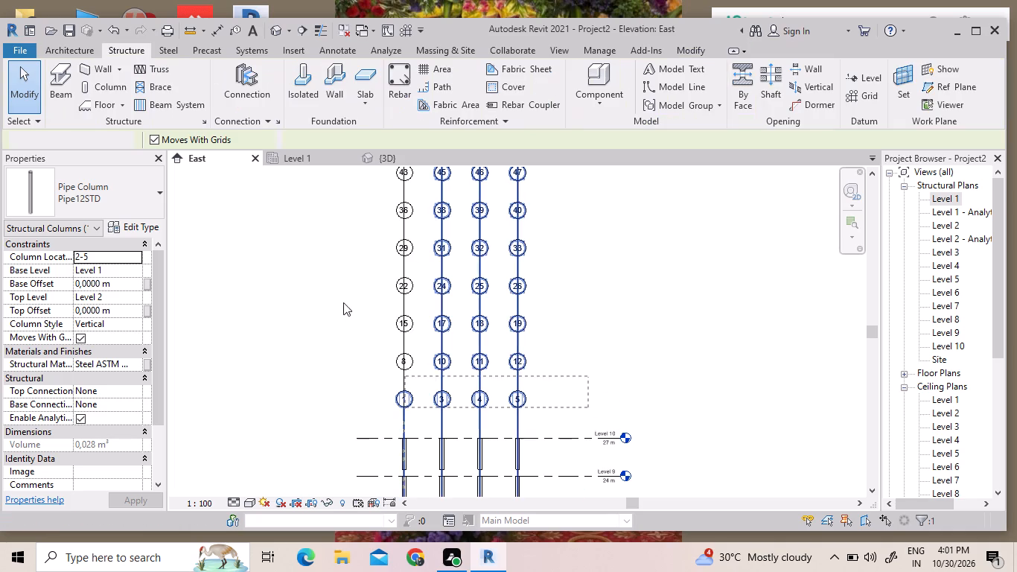
pyautogui.moveTo(343, 302); pyautogui.dragTo(327, 255)
pyautogui.scroll(-7, 326, 255)
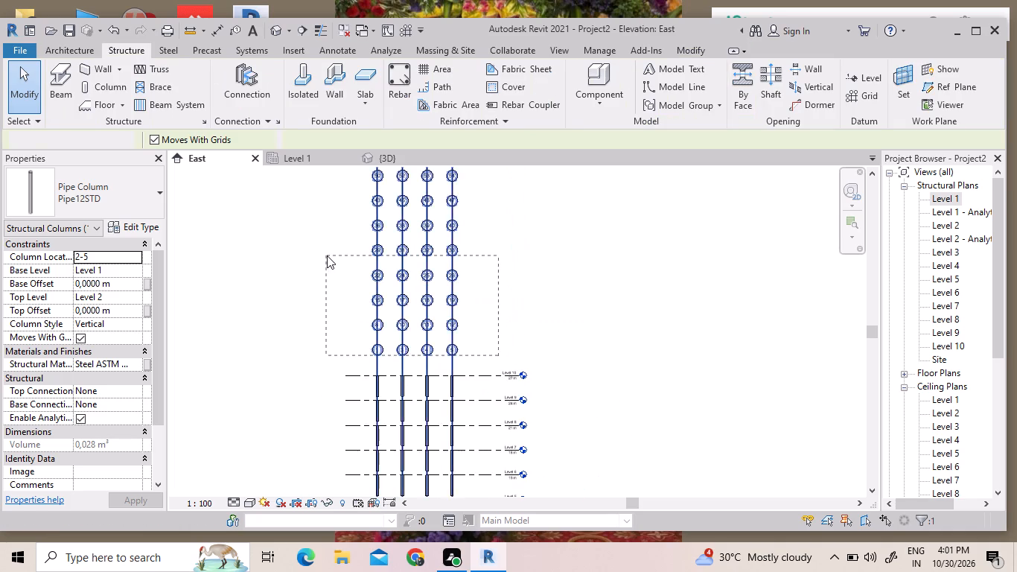
pyautogui.moveTo(327, 255); pyautogui.dragTo(313, 194)
pyautogui.scroll(-4, 327, 255)
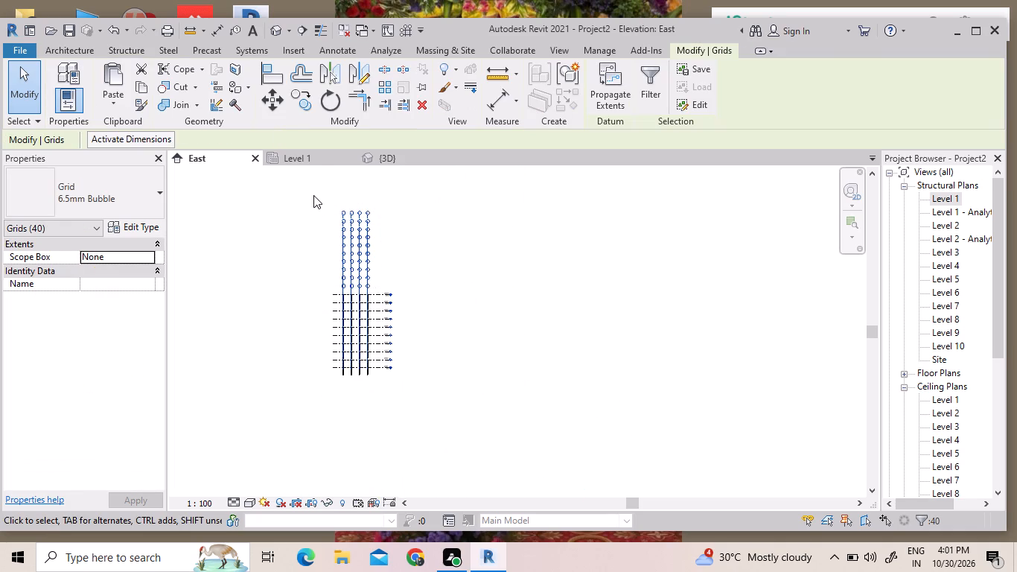
pyautogui.press('Delete')
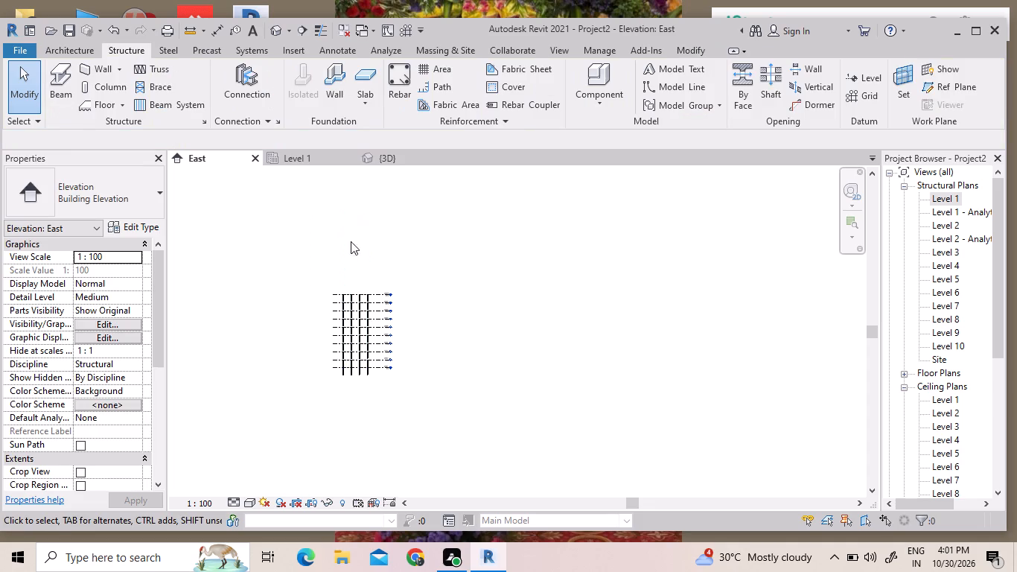
# In the East elevation, set the column hanging below Level 2 in the third stack from the left to base level Level 1 and base offset 0.
pyautogui.scroll(4, 392, 364)
pyautogui.scroll(3, 298, 353)
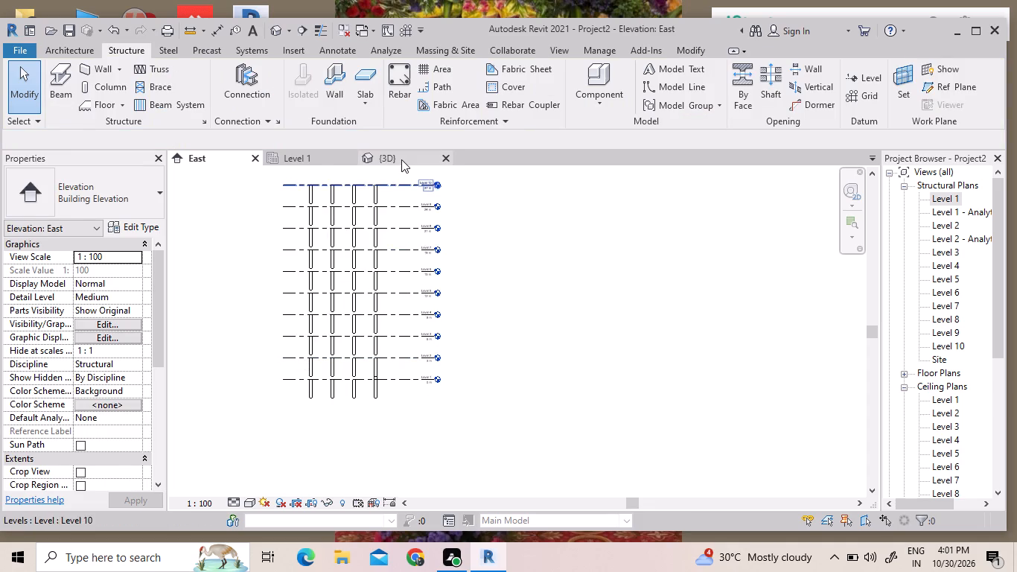
pyautogui.click(401, 159)
pyautogui.scroll(-3, 485, 334)
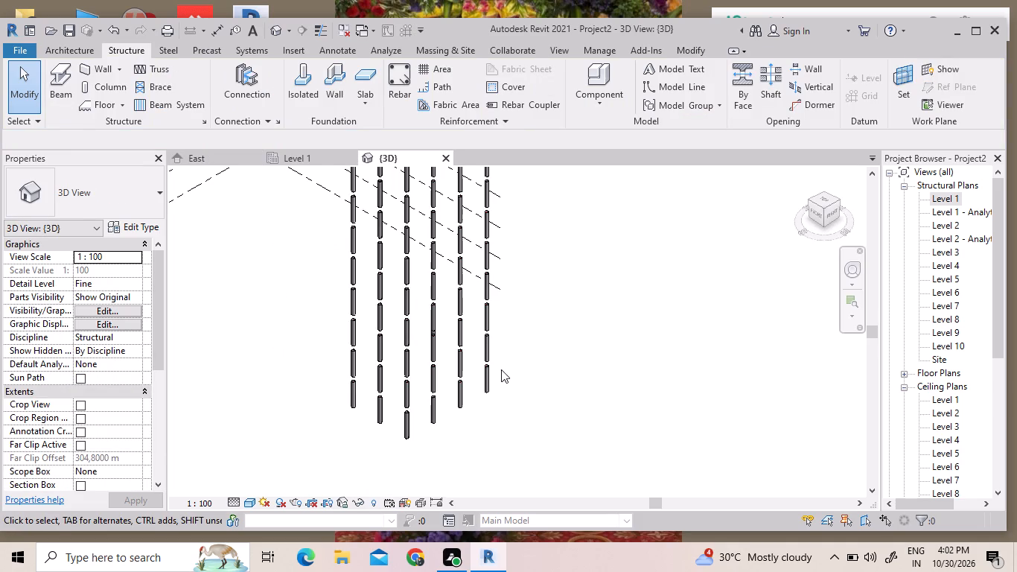
pyautogui.moveTo(502, 436); pyautogui.dragTo(504, 494, button='middle')
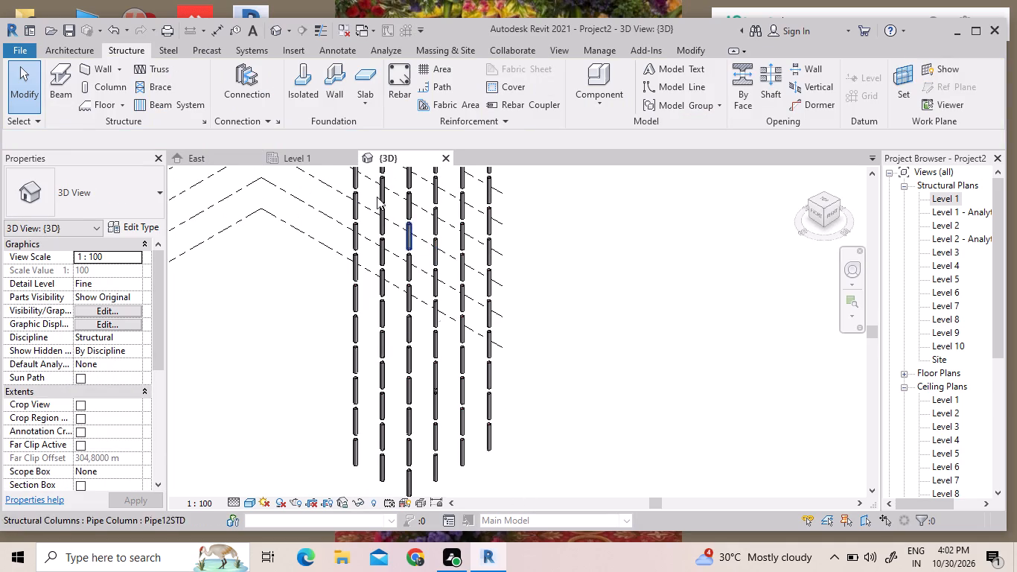
pyautogui.click(207, 159)
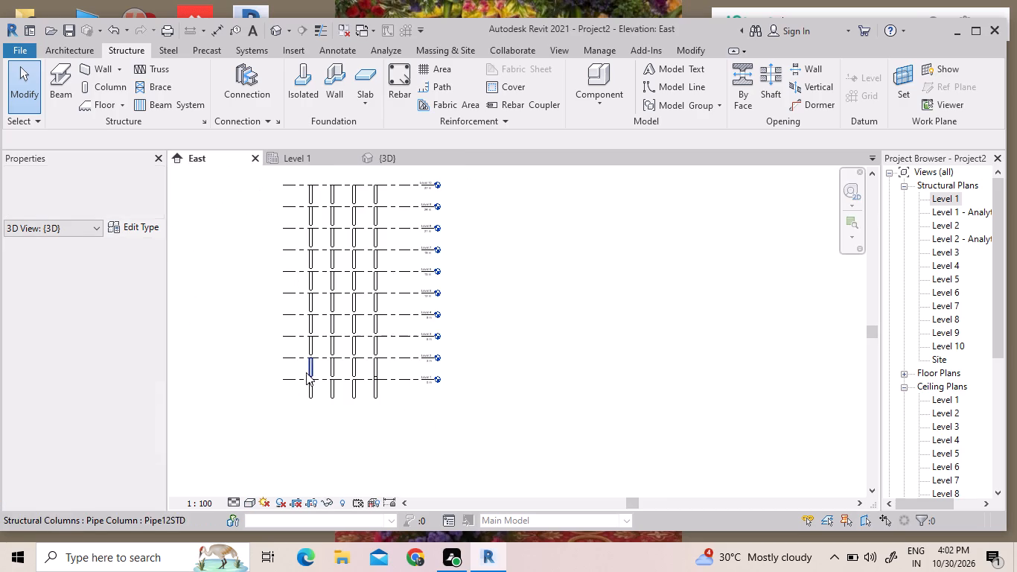
pyautogui.scroll(4, 306, 372)
pyautogui.scroll(3, 377, 373)
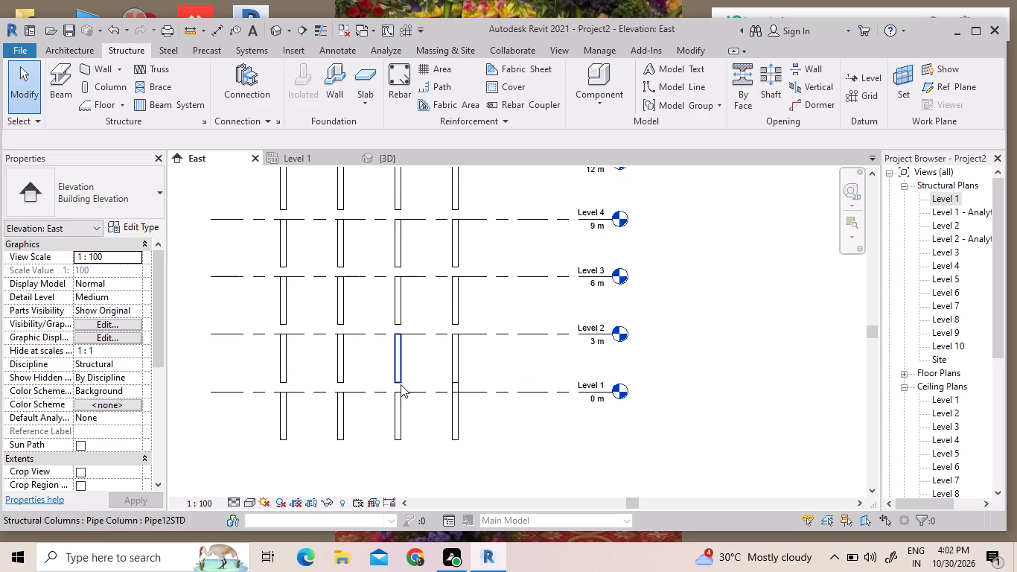
pyautogui.click(421, 390)
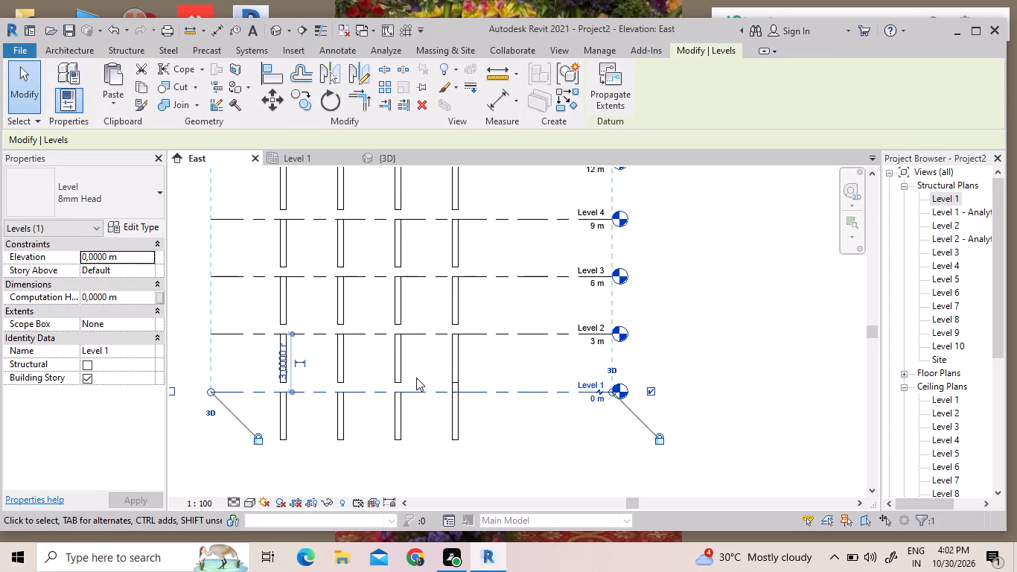
pyautogui.click(392, 380)
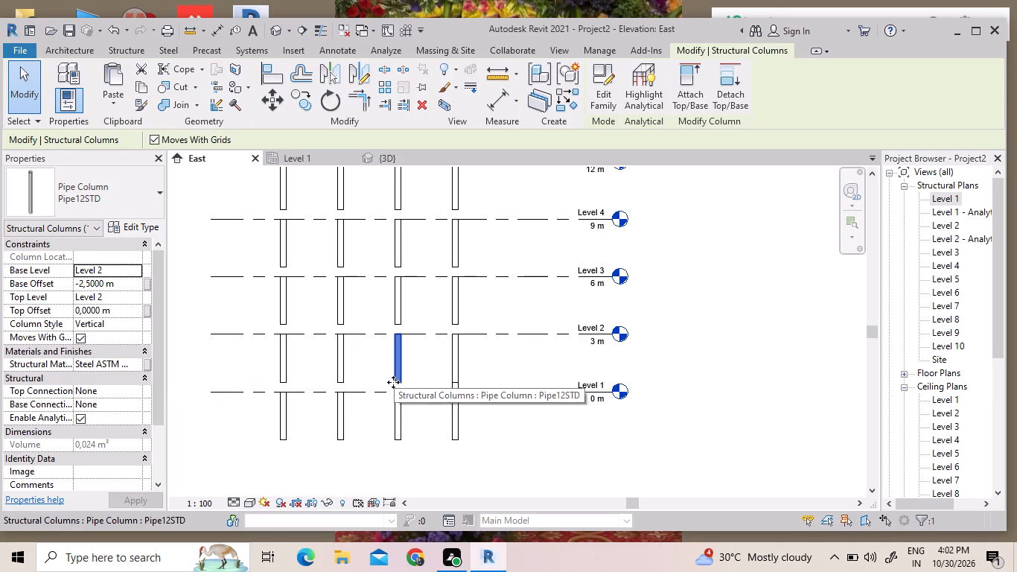
pyautogui.click(107, 268)
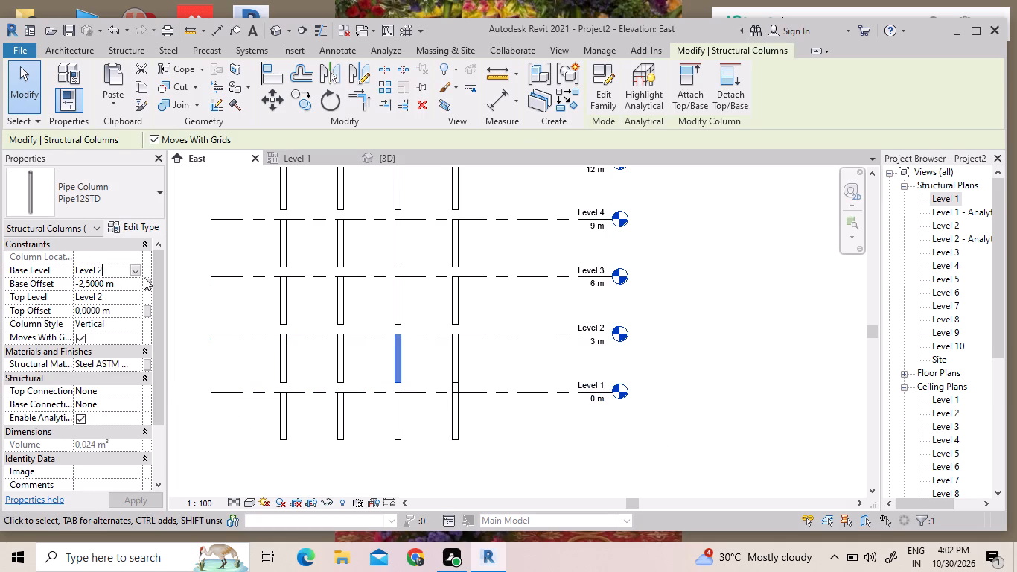
pyautogui.click(136, 271)
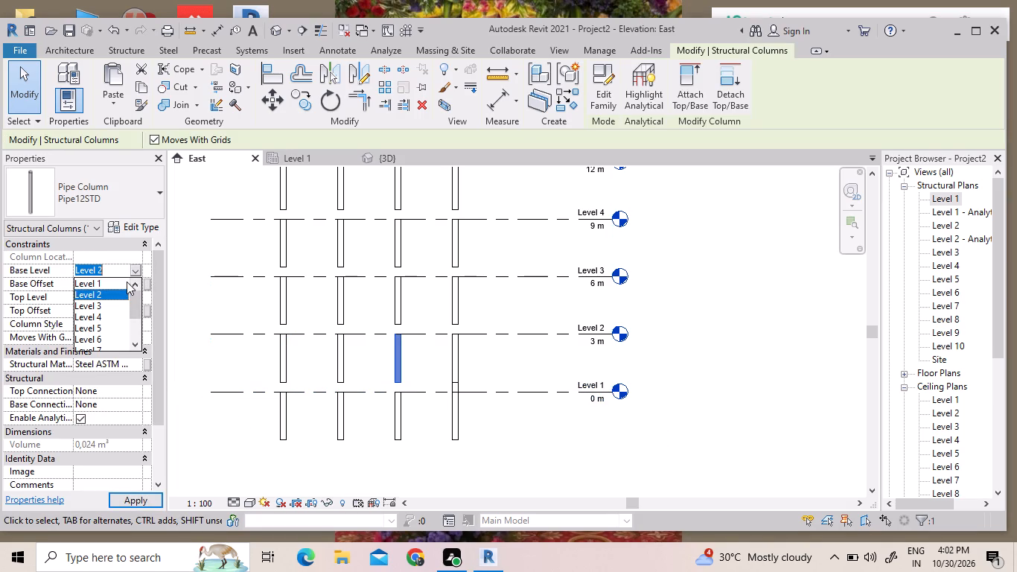
pyautogui.click(110, 279)
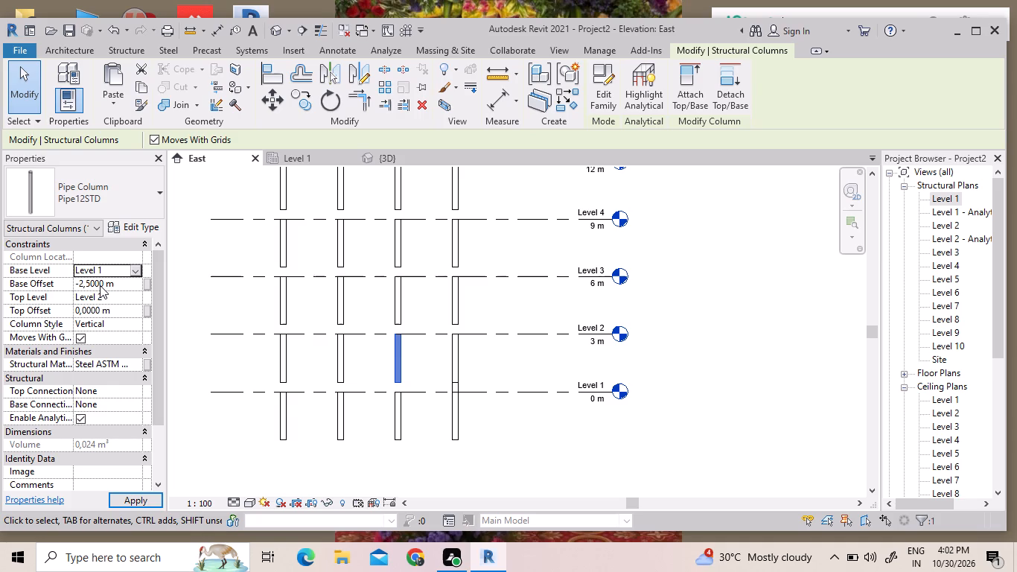
pyautogui.tripleClick(100, 285)
pyautogui.click(100, 285)
pyautogui.click(100, 285)
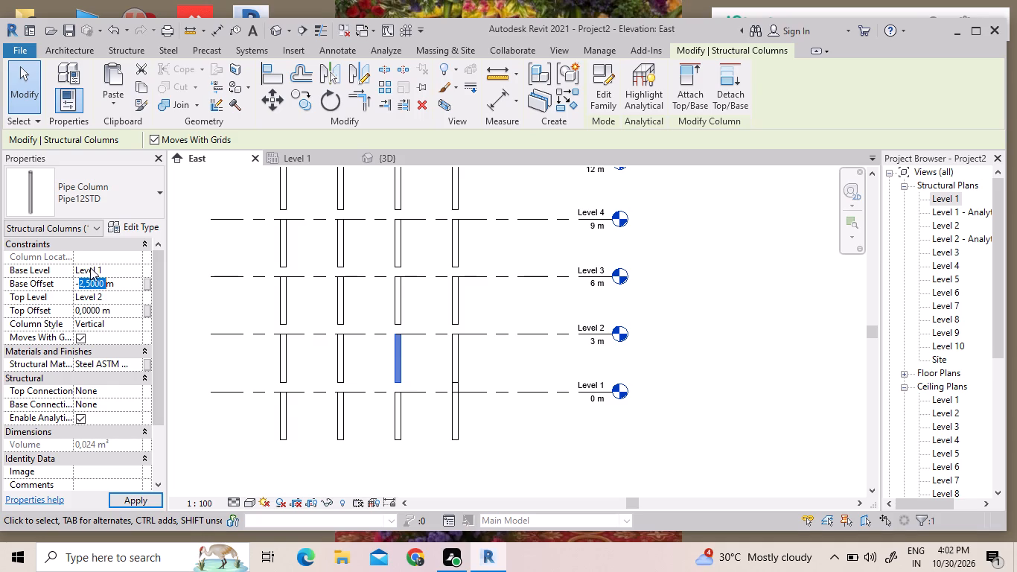
pyautogui.press('0')
pyautogui.press('Return')
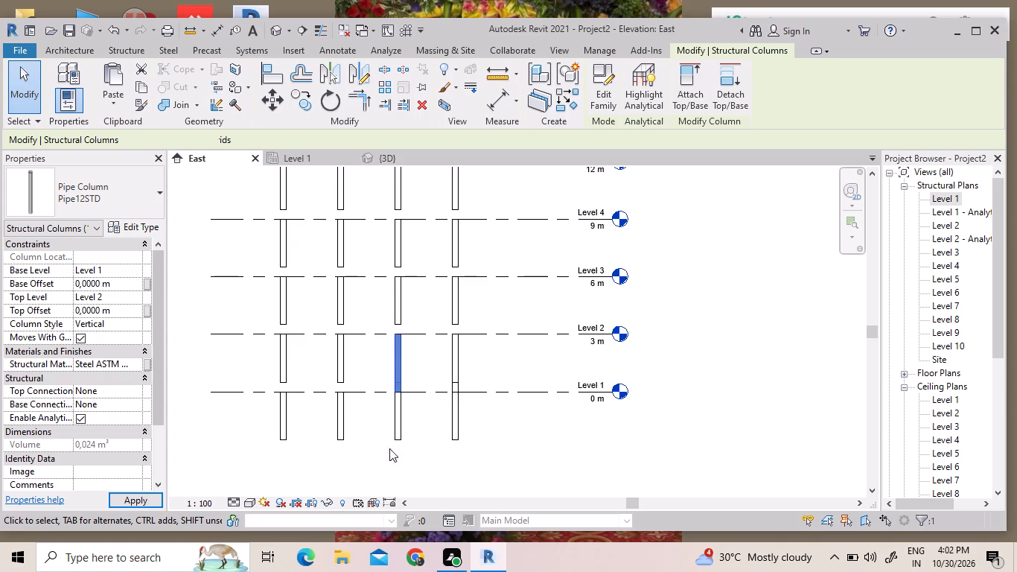
pyautogui.click(144, 498)
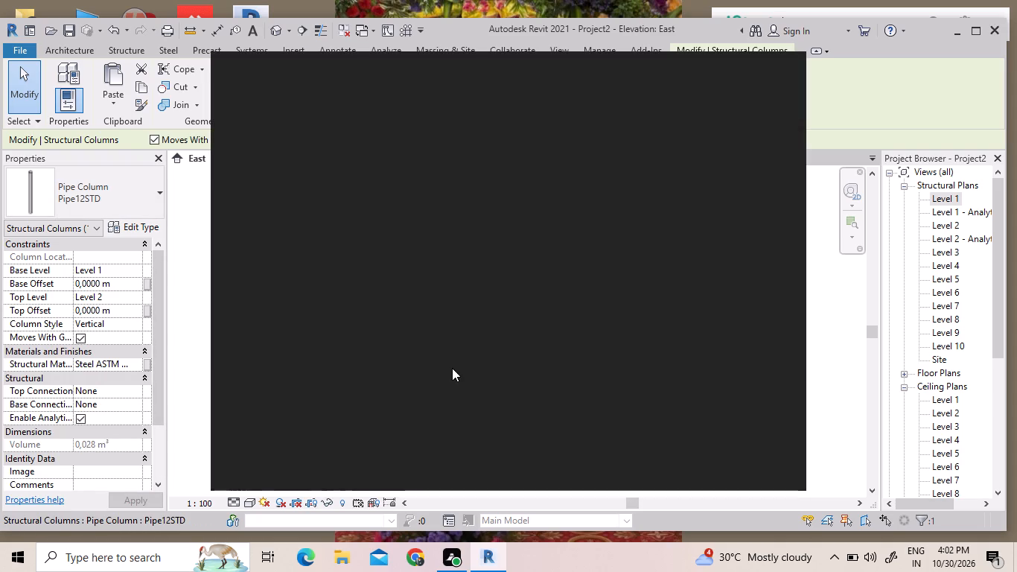
pyautogui.click(782, 68)
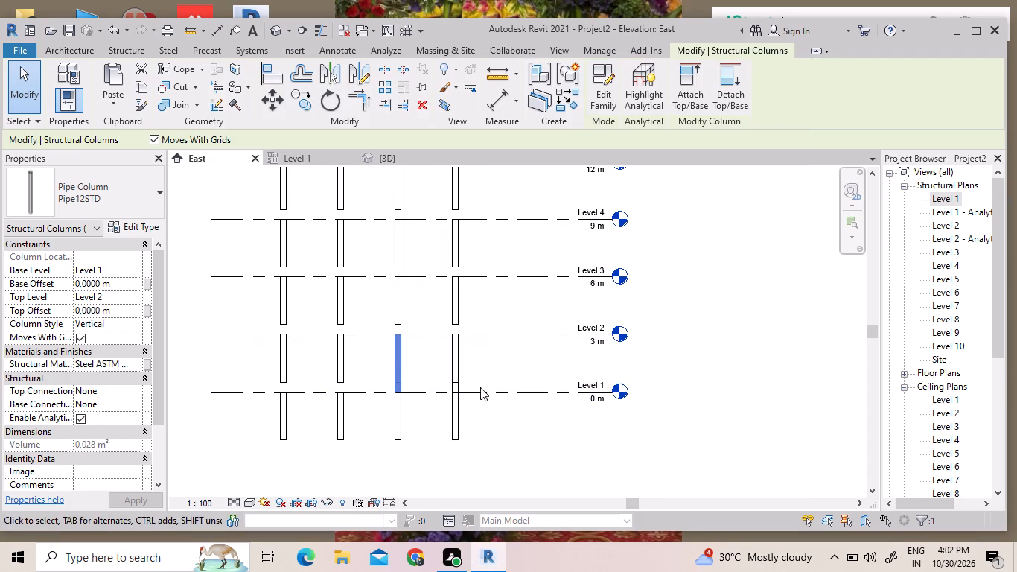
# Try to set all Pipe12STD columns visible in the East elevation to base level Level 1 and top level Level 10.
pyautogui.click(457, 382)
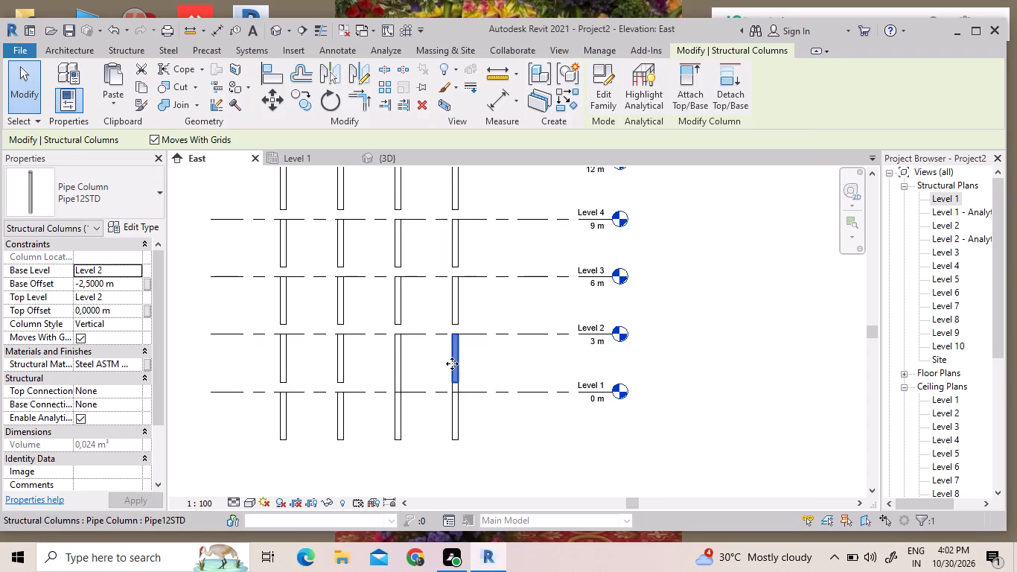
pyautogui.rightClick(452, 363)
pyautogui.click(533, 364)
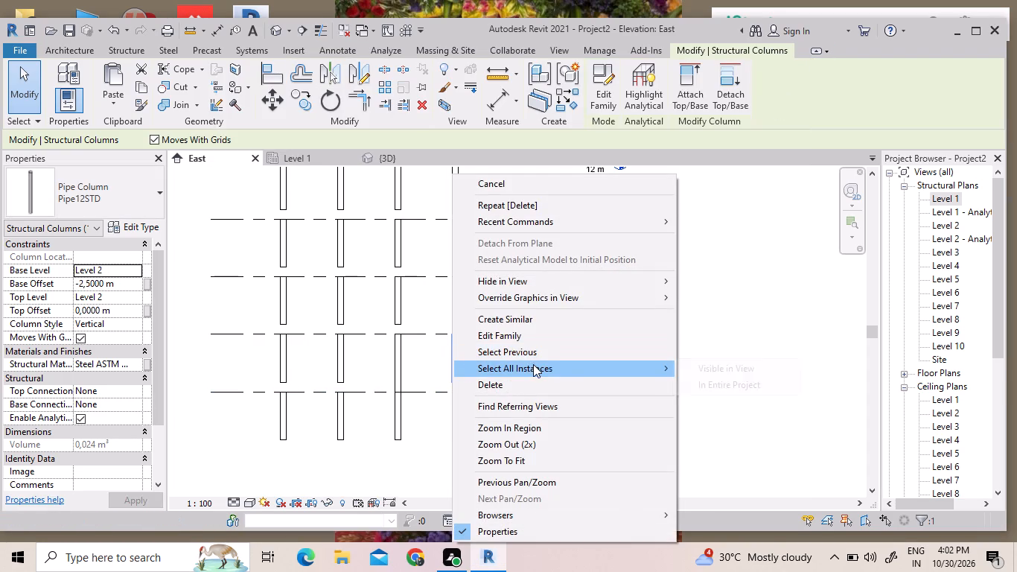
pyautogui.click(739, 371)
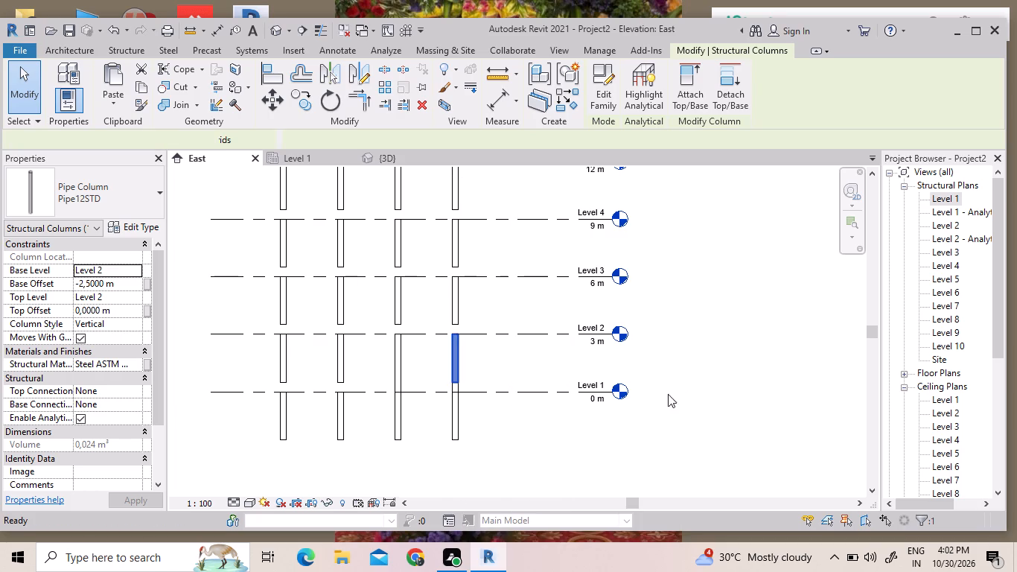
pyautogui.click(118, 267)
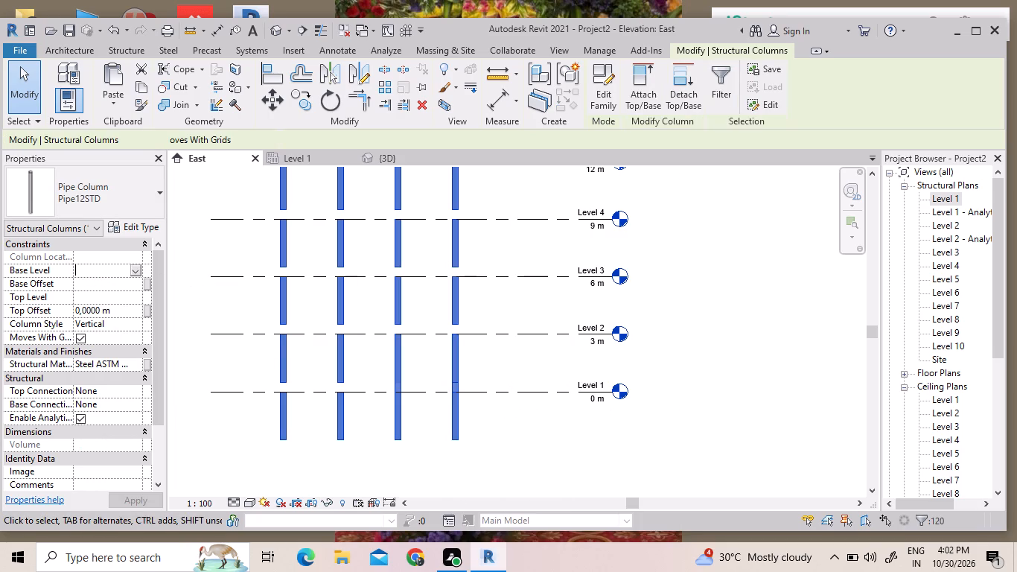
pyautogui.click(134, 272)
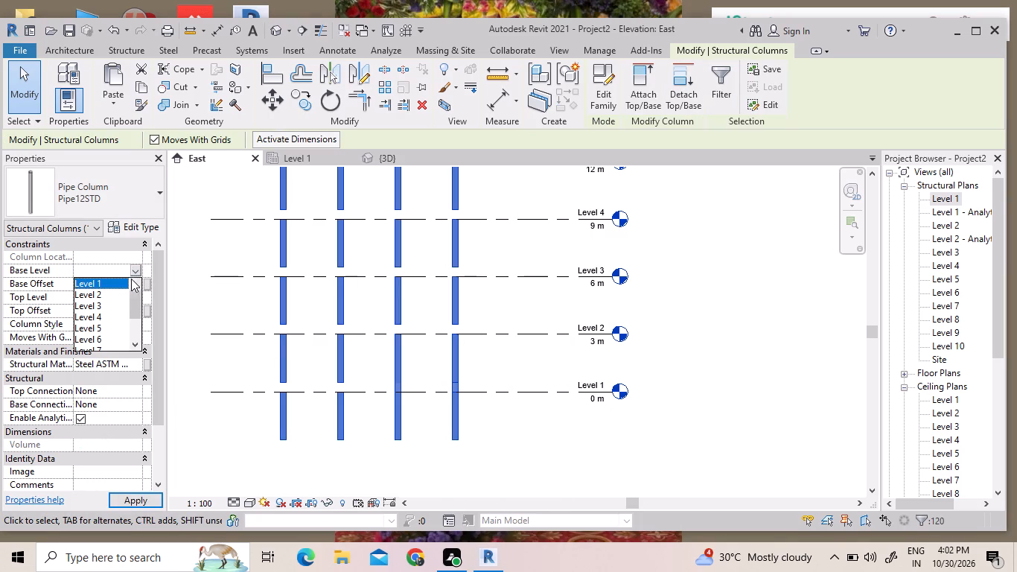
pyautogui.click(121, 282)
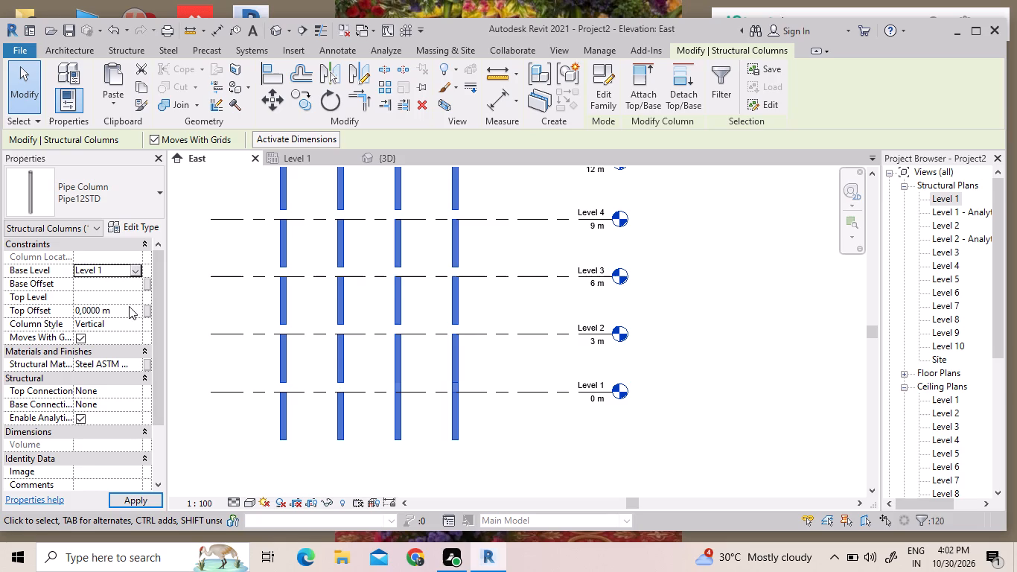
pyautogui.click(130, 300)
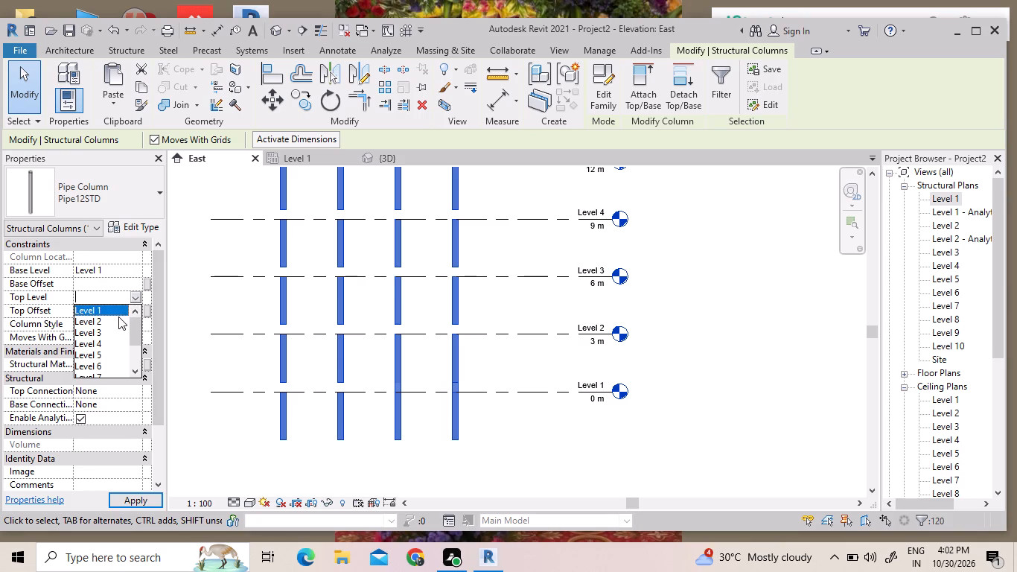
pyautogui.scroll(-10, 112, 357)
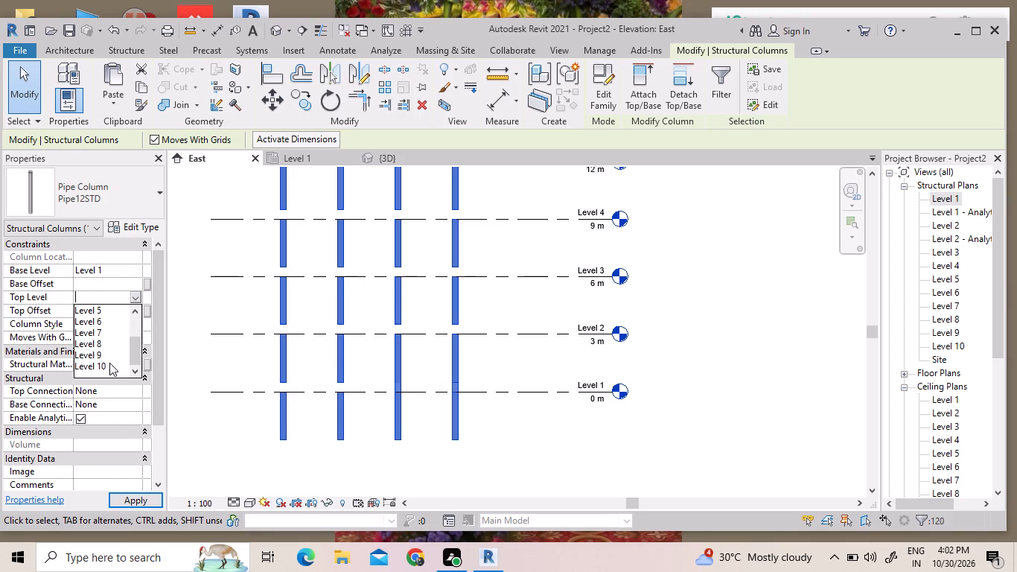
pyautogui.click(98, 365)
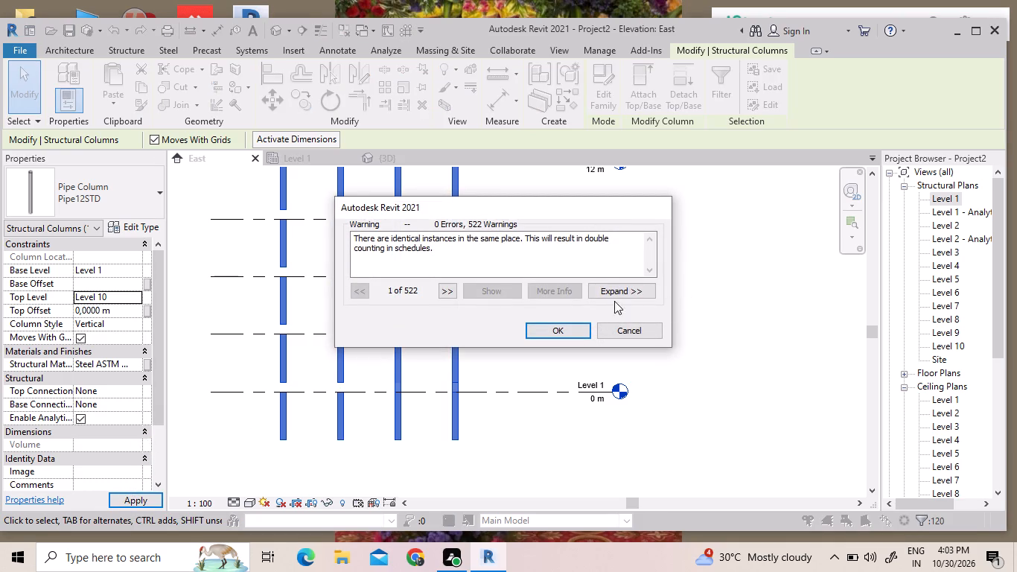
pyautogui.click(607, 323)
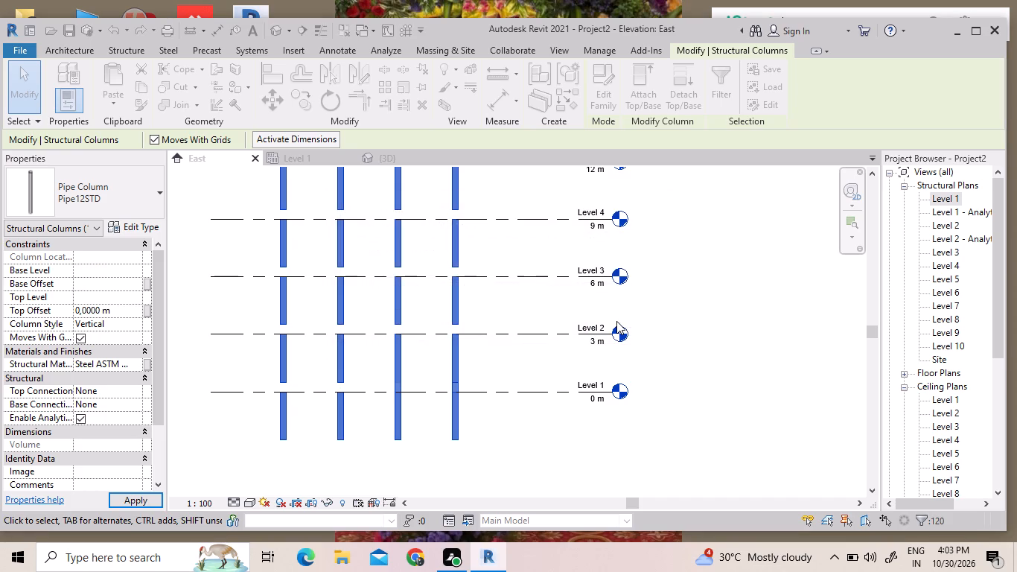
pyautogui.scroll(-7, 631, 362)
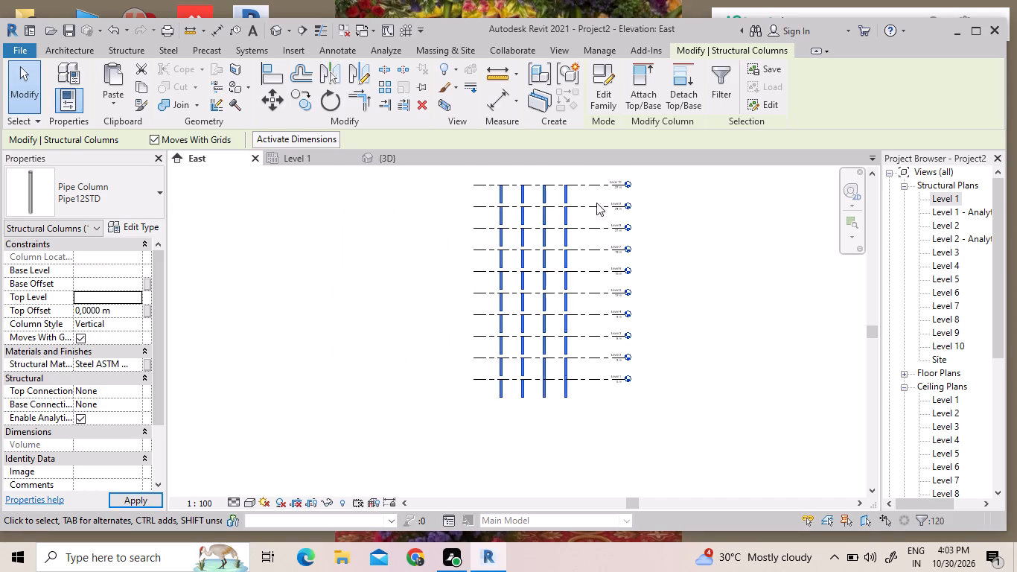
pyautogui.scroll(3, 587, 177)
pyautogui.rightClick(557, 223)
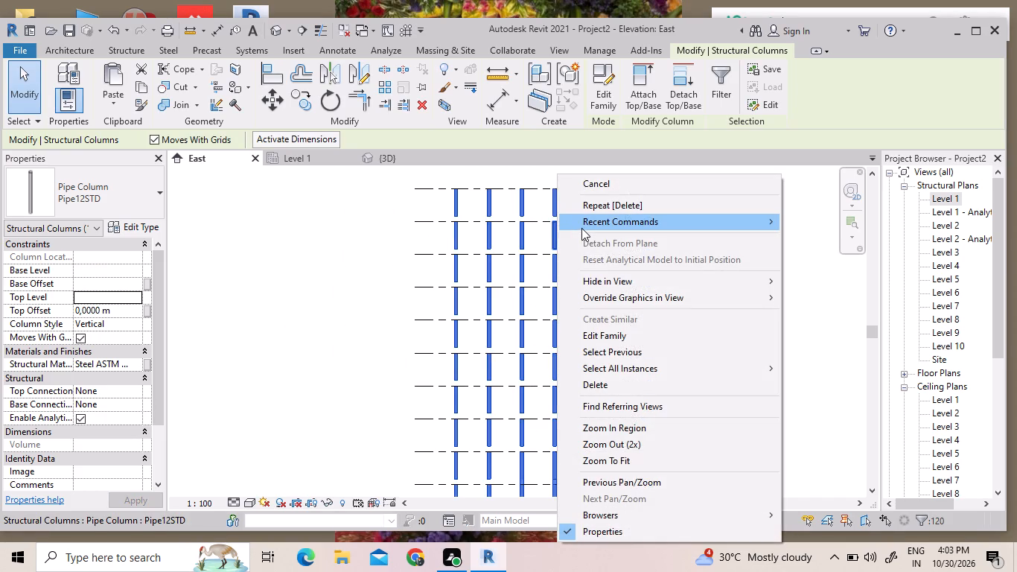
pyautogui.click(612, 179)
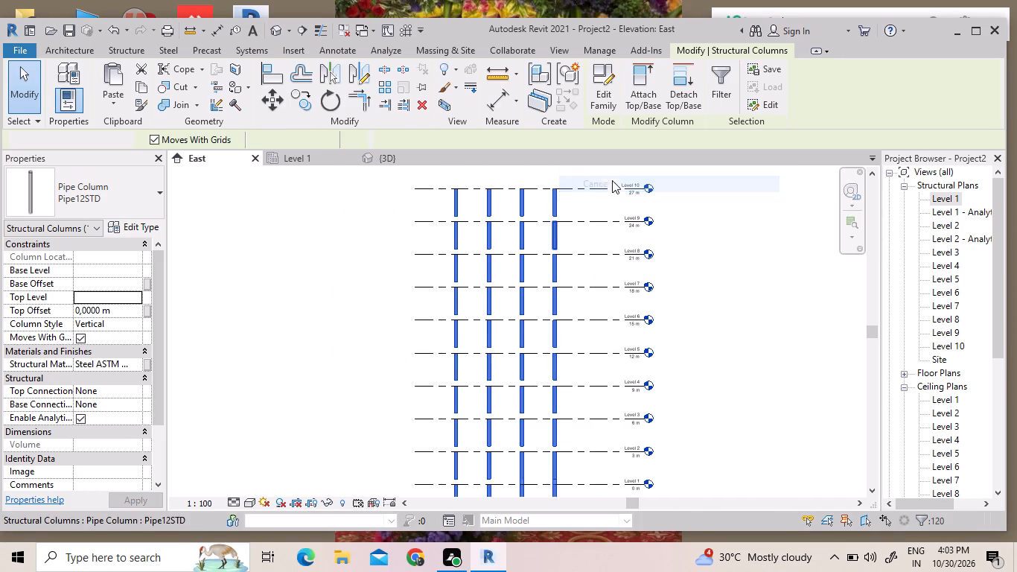
# In the East elevation, set the columns hanging below Level 2 in the first, second and fourth stacks to base level Level 1 and base offset 0.
pyautogui.scroll(-3, 548, 279)
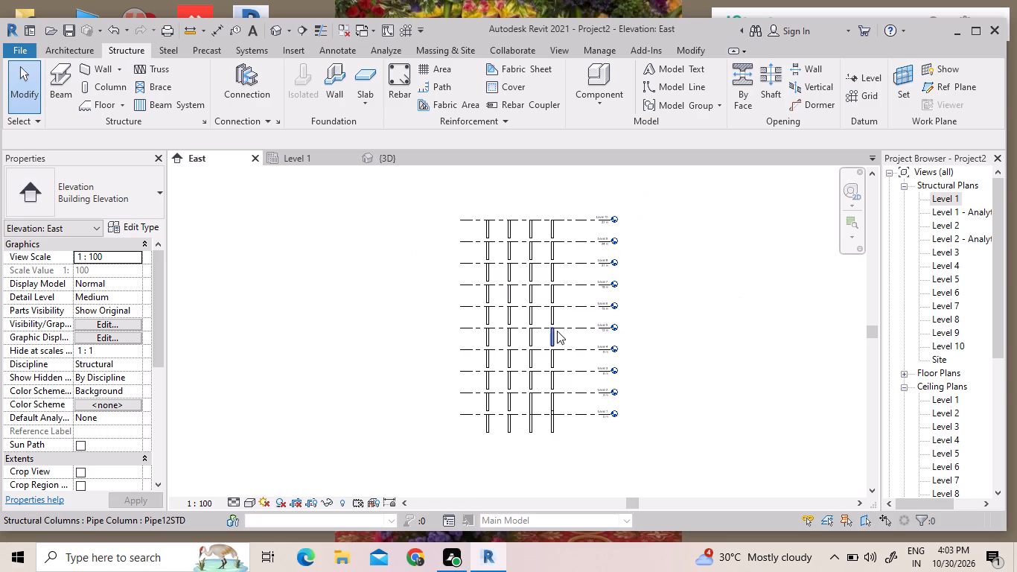
pyautogui.scroll(8, 532, 418)
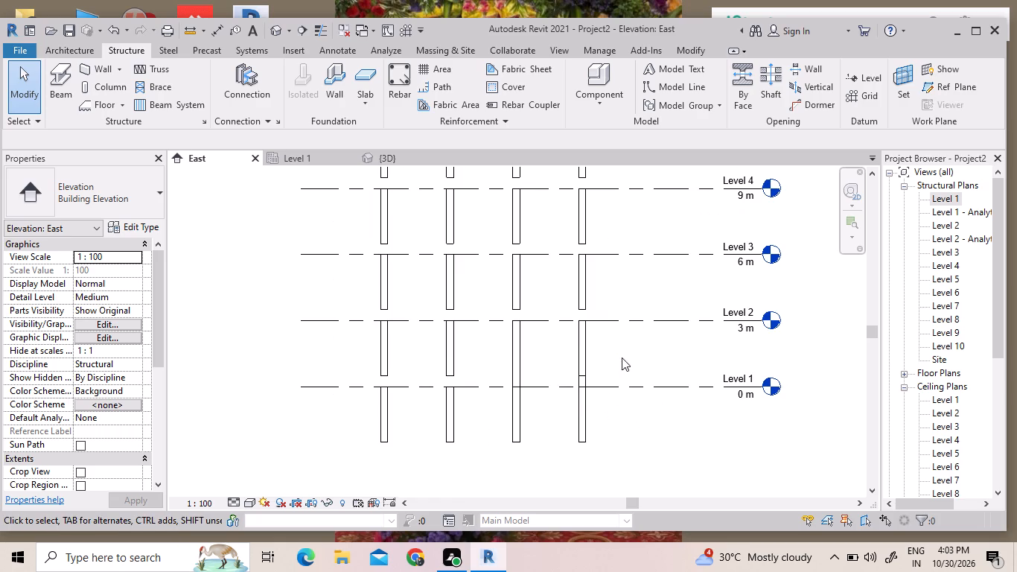
pyautogui.click(622, 357)
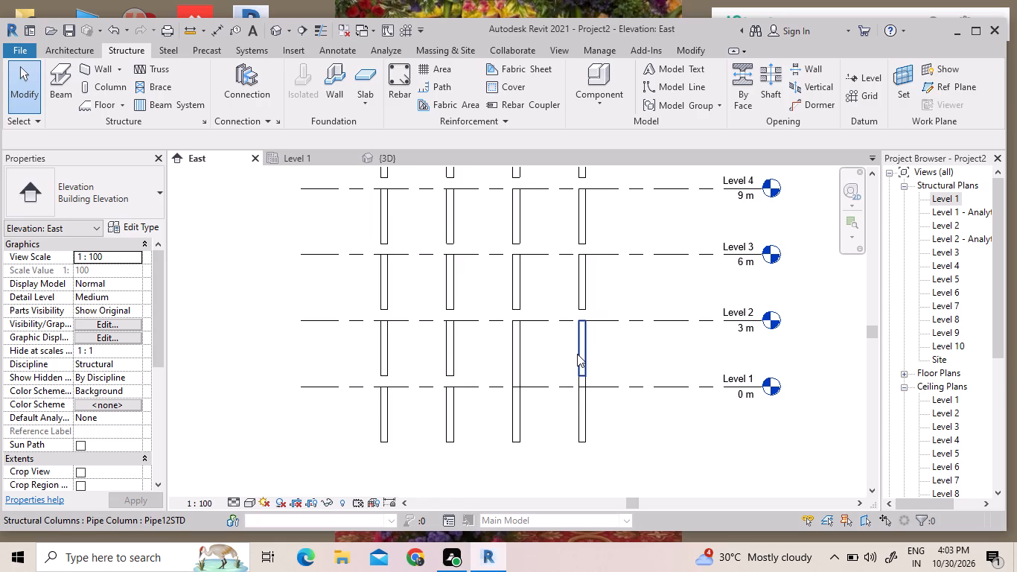
pyautogui.click(579, 354)
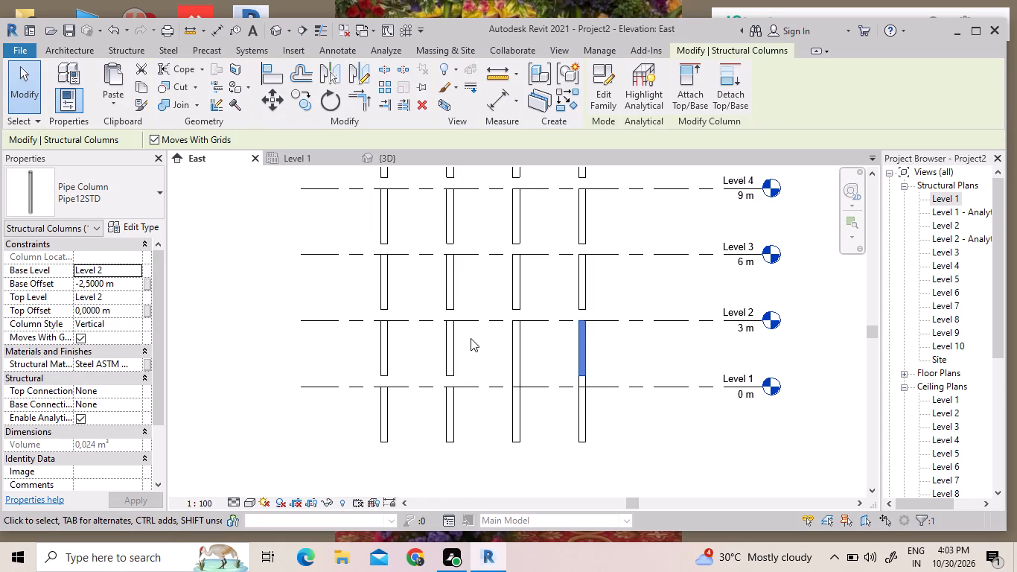
pyautogui.click(446, 341)
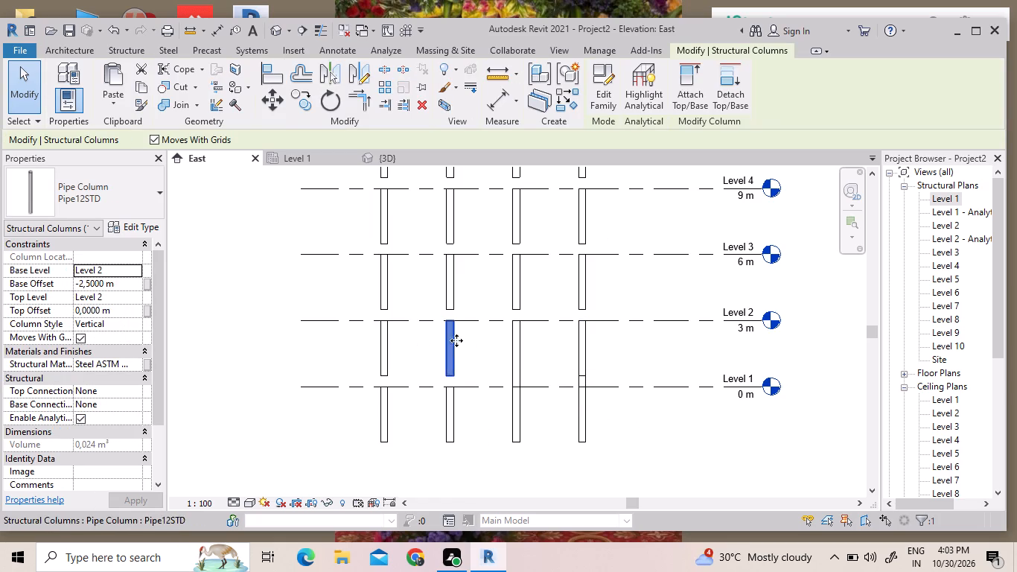
pyautogui.keyDown('ctrl'); pyautogui.click(381, 346); pyautogui.keyUp('ctrl')
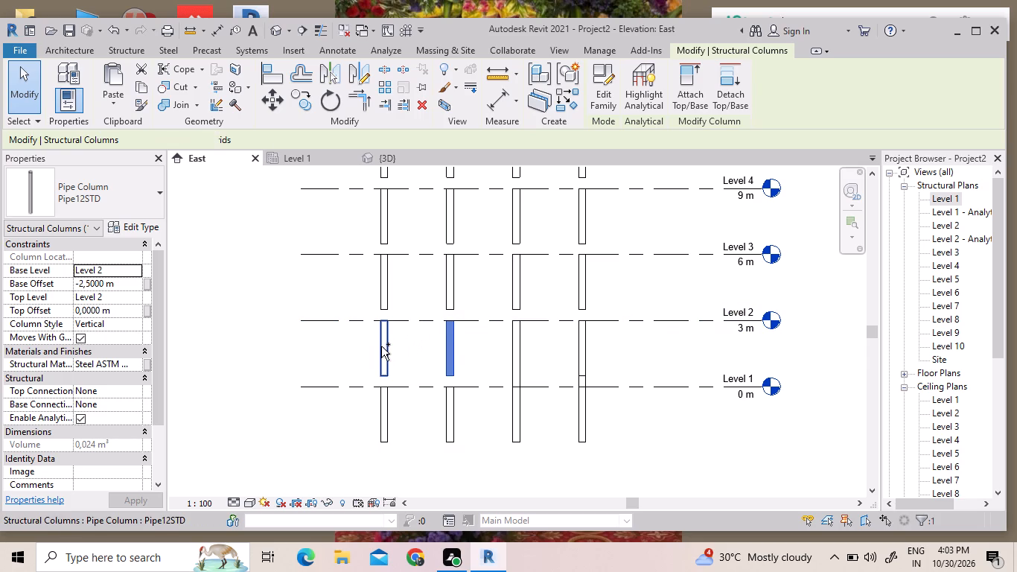
pyautogui.click(586, 360)
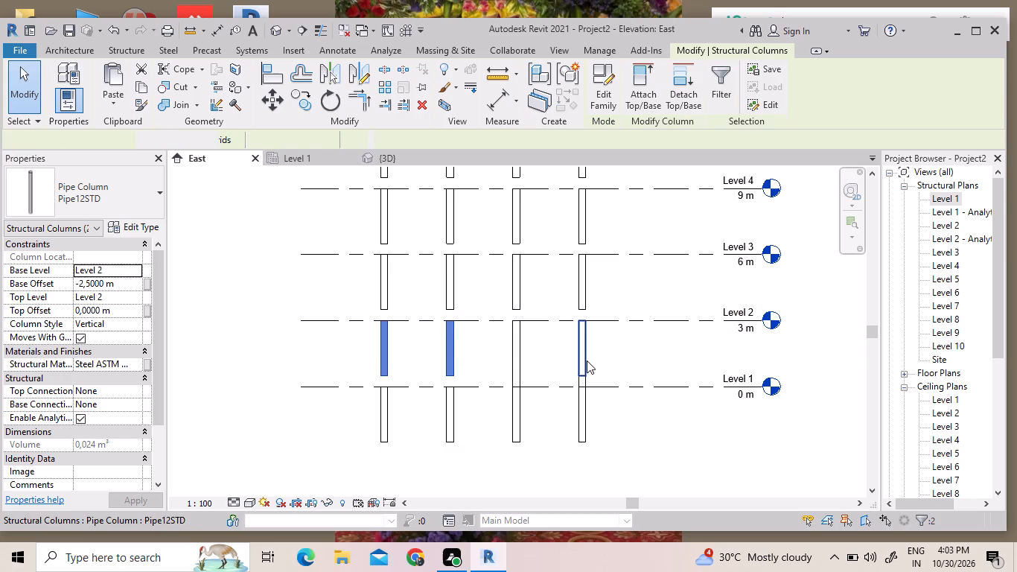
pyautogui.keyDown('ctrl'); pyautogui.click(452, 363); pyautogui.keyUp('ctrl')
pyautogui.keyDown('ctrl'); pyautogui.click(383, 357); pyautogui.keyUp('ctrl')
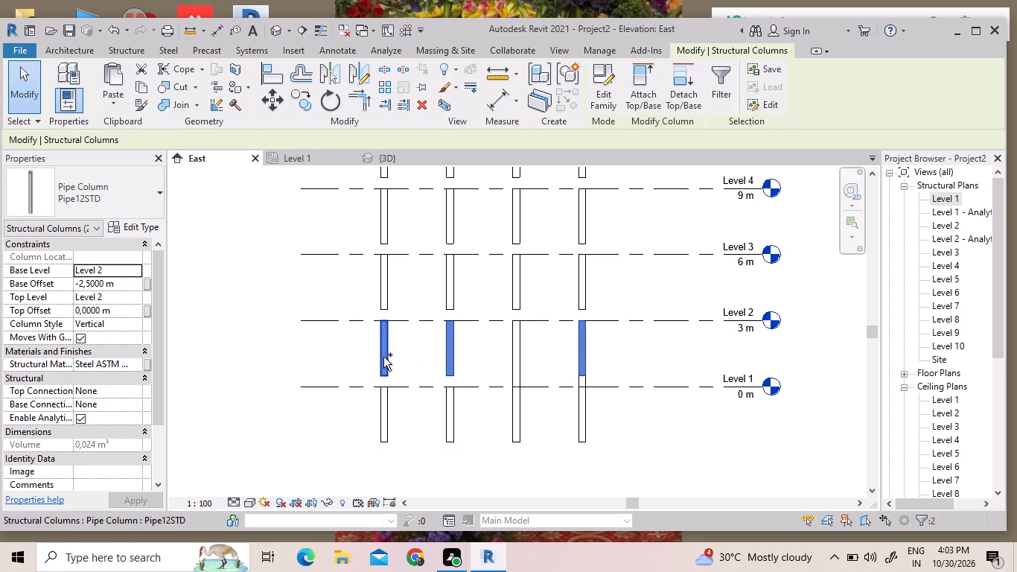
pyautogui.keyDown('ctrl'); pyautogui.click(107, 270); pyautogui.keyUp('ctrl')
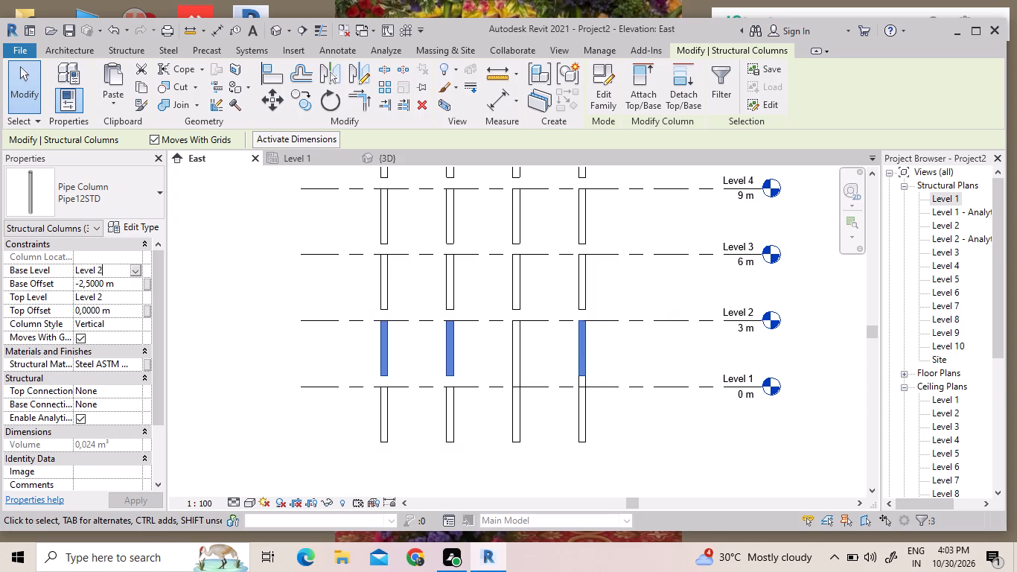
pyautogui.keyDown('ctrl'); pyautogui.click(132, 273); pyautogui.keyUp('ctrl')
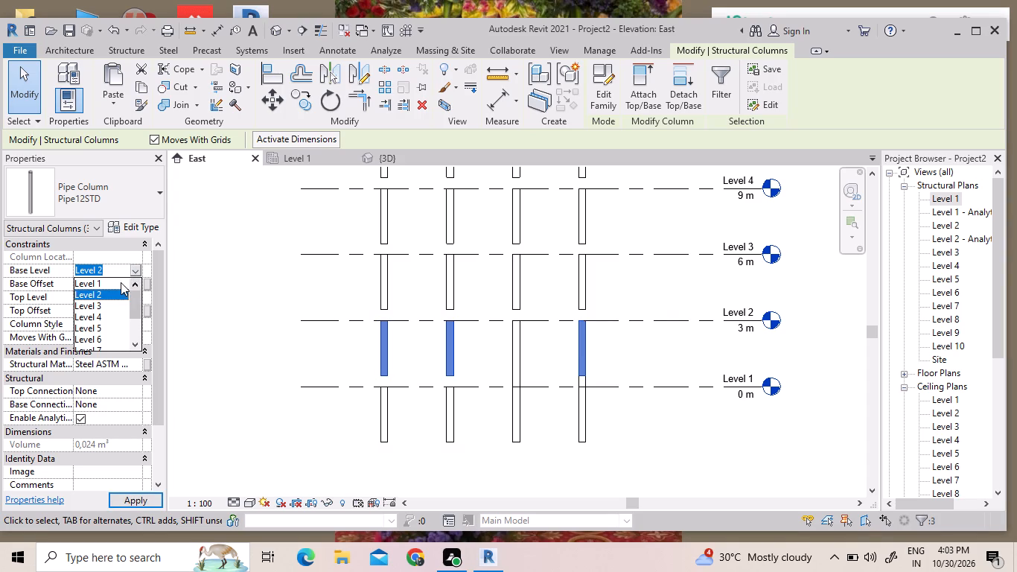
pyautogui.keyDown('ctrl'); pyautogui.click(109, 281); pyautogui.keyUp('ctrl')
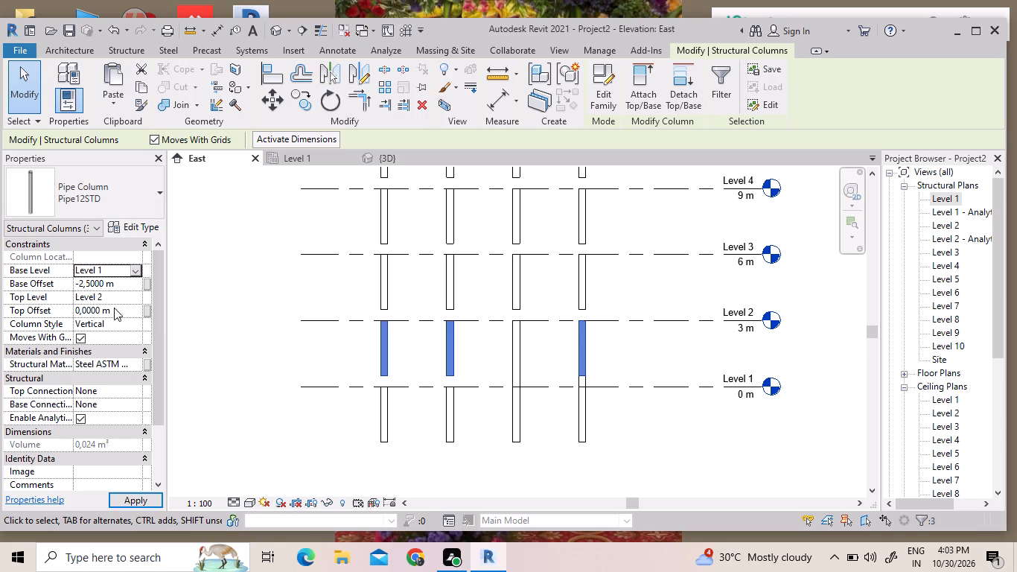
pyautogui.keyDown('ctrl'); pyautogui.click(93, 282); pyautogui.keyUp('ctrl')
pyautogui.hotkey('ctrl', 'BackSpace')
pyautogui.hotkey('ctrl', 'BackSpace')
pyautogui.hotkey('ctrl', 'BackSpace')
pyautogui.hotkey('ctrl', 'BackSpace')
pyautogui.hotkey('ctrl', 'BackSpace')
pyautogui.hotkey('ctrl', 'BackSpace')
pyautogui.hotkey('ctrl', 'BackSpace')
pyautogui.hotkey('ctrl', 'BackSpace')
pyautogui.hotkey('ctrl', 'BackSpace')
pyautogui.hotkey('ctrl', 'BackSpace')
pyautogui.hotkey('ctrl', 'BackSpace')
pyautogui.hotkey('ctrl', 'BackSpace')
pyautogui.hotkey('ctrl', 'BackSpace')
pyautogui.hotkey('ctrl', 'BackSpace')
pyautogui.hotkey('ctrl', 'BackSpace')
pyautogui.hotkey('ctrl', 'BackSpace')
pyautogui.hotkey('ctrl', 'BackSpace')
pyautogui.hotkey('ctrl', 'BackSpace')
pyautogui.hotkey('ctrl', 'BackSpace')
pyautogui.hotkey('ctrl', 'BackSpace')
pyautogui.hotkey('ctrl', 'BackSpace')
pyautogui.hotkey('ctrl', 'BackSpace')
pyautogui.hotkey('ctrl', 'BackSpace')
pyautogui.hotkey('ctrl', 'BackSpace')
pyautogui.hotkey('ctrl', 'BackSpace')
pyautogui.hotkey('ctrl', 'BackSpace')
pyautogui.hotkey('ctrl', 'BackSpace')
pyautogui.hotkey('ctrl', 'BackSpace')
pyautogui.hotkey('ctrl', 'BackSpace')
pyautogui.hotkey('ctrl', 'BackSpace')
pyautogui.hotkey('ctrl', 'BackSpace')
pyautogui.hotkey('ctrl', 'BackSpace')
pyautogui.hotkey('ctrl', 'BackSpace')
pyautogui.hotkey('ctrl', 'BackSpace')
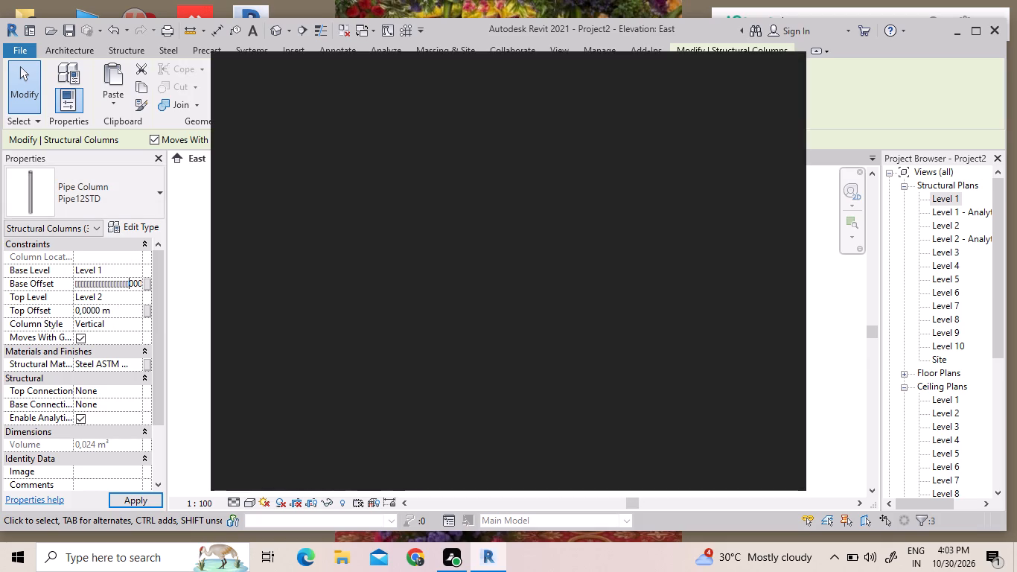
pyautogui.press('BackSpace')
pyautogui.press('BackSpace')
pyautogui.press('BackSpace')
pyautogui.press('BackSpace')
pyautogui.press('BackSpace')
pyautogui.press('BackSpace')
pyautogui.press('BackSpace')
pyautogui.press('BackSpace')
pyautogui.press('BackSpace')
pyautogui.press('BackSpace')
pyautogui.press('BackSpace')
pyautogui.press('BackSpace')
pyautogui.press('BackSpace')
pyautogui.press('BackSpace')
pyautogui.press('BackSpace')
pyautogui.press('BackSpace')
pyautogui.press('BackSpace')
pyautogui.press('BackSpace')
pyautogui.press('BackSpace')
pyautogui.press('BackSpace')
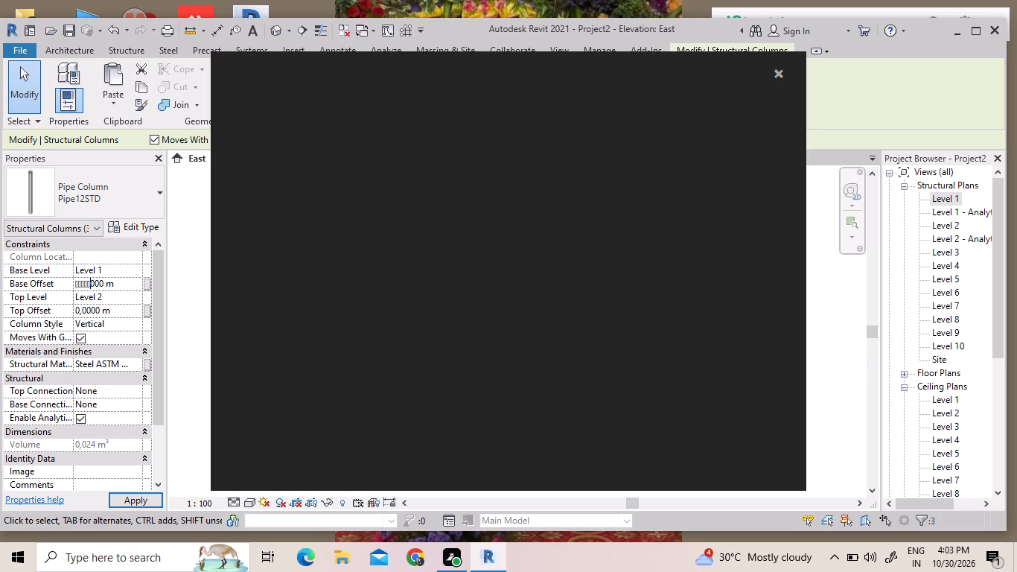
pyautogui.press('BackSpace')
pyautogui.press('Return')
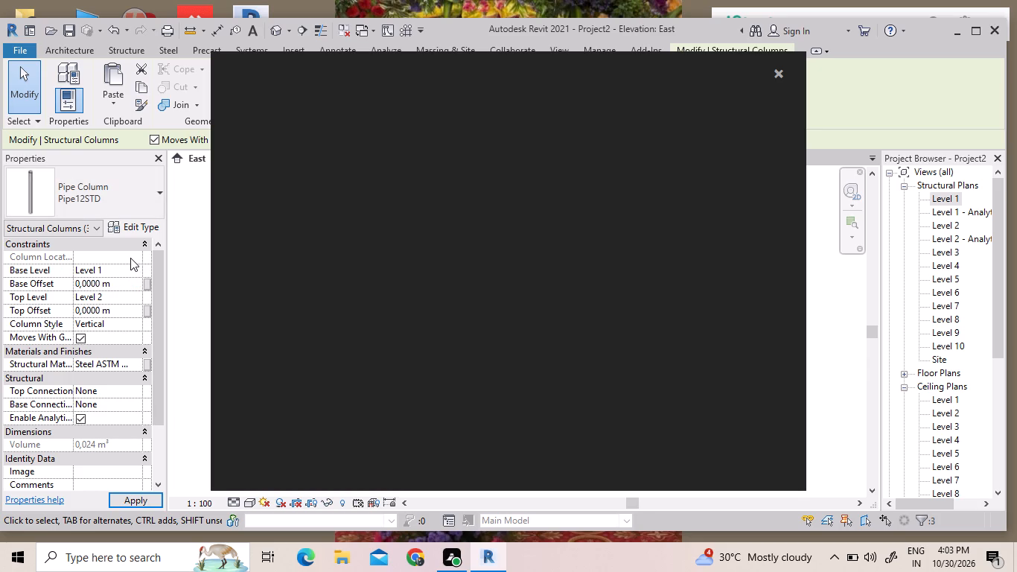
pyautogui.click(773, 68)
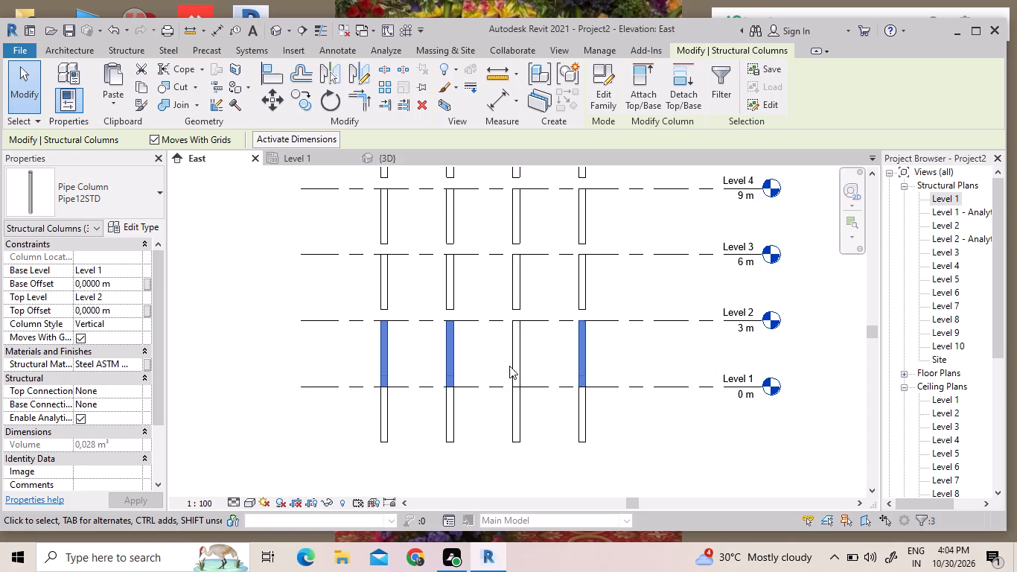
# Set the column hanging below Level 3 in the fourth stack from the left to base level Level 2 and base offset 0.
pyautogui.click(585, 279)
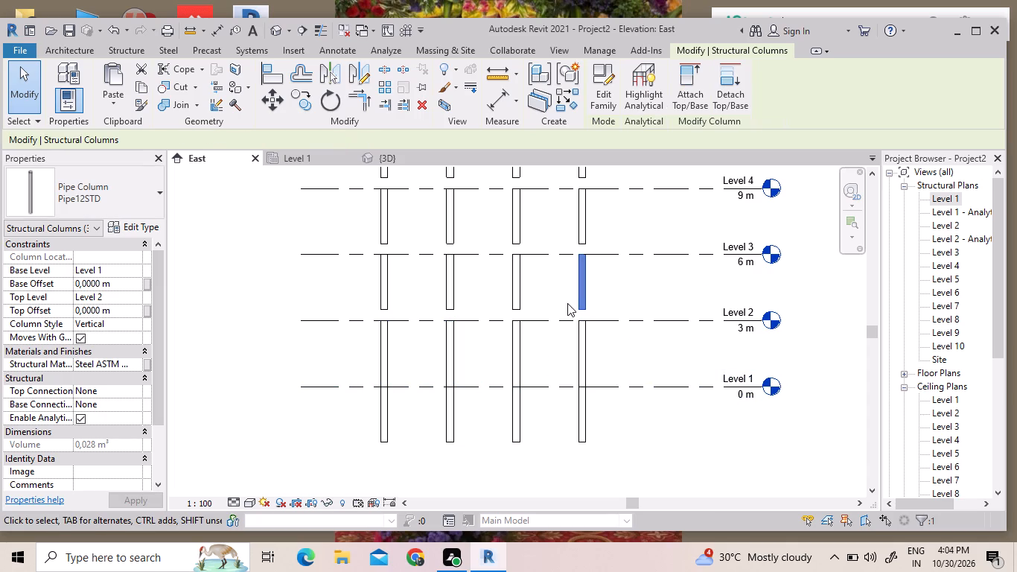
pyautogui.click(116, 270)
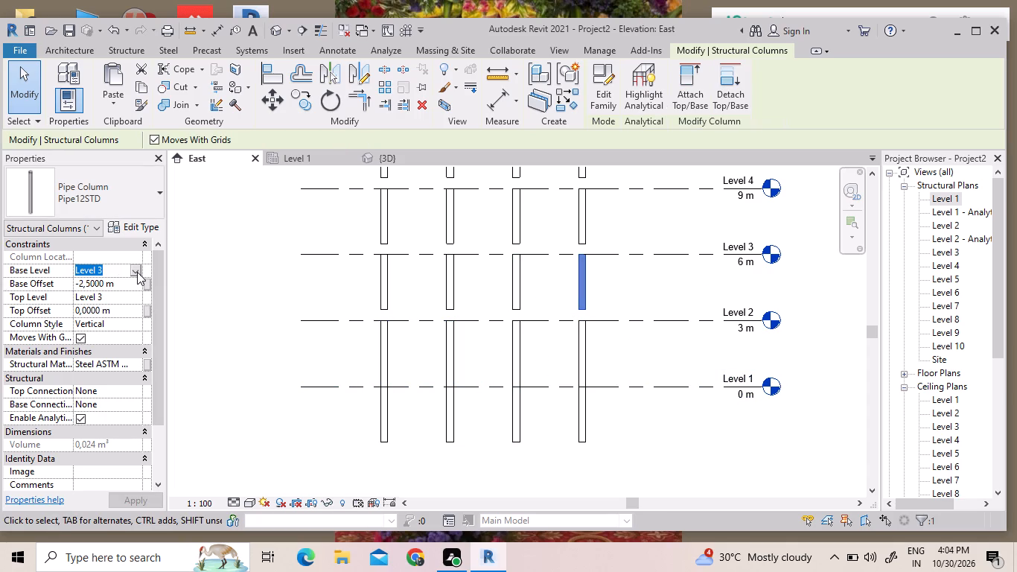
pyautogui.click(137, 272)
pyautogui.click(121, 293)
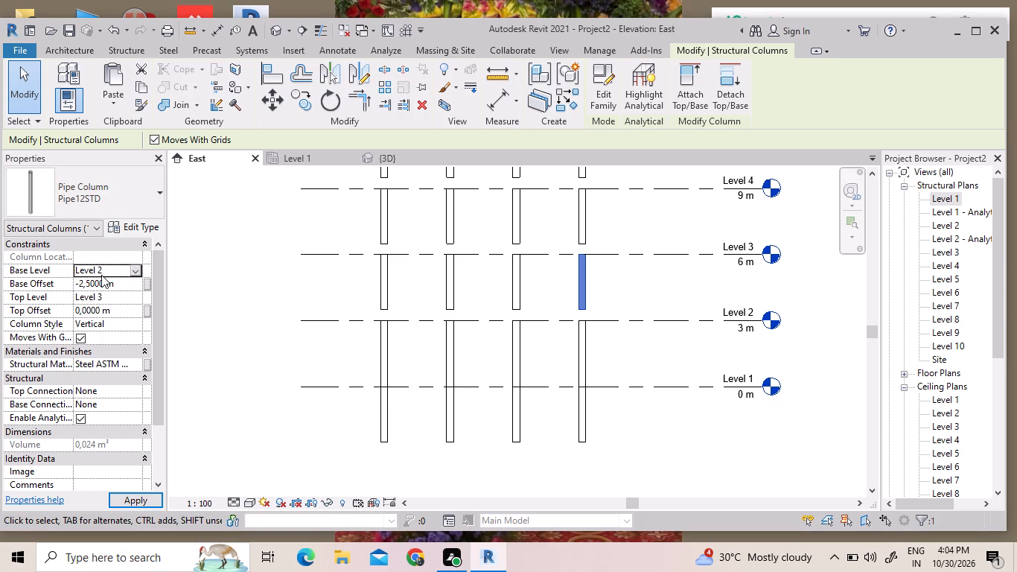
pyautogui.click(101, 274)
pyautogui.moveTo(105, 283); pyautogui.dragTo(99, 282)
pyautogui.moveTo(99, 282); pyautogui.dragTo(28, 277)
pyautogui.press('0')
pyautogui.press('Return')
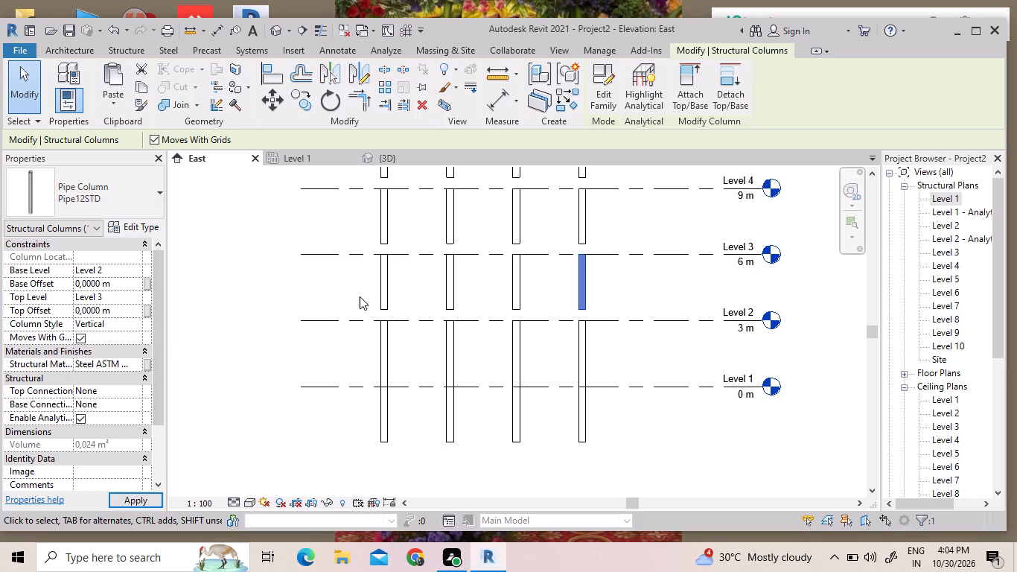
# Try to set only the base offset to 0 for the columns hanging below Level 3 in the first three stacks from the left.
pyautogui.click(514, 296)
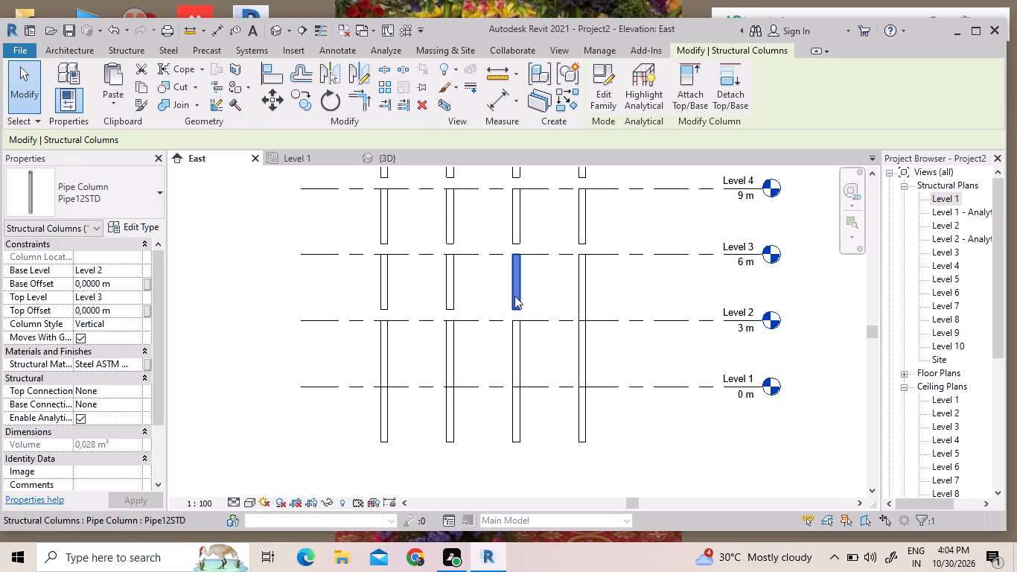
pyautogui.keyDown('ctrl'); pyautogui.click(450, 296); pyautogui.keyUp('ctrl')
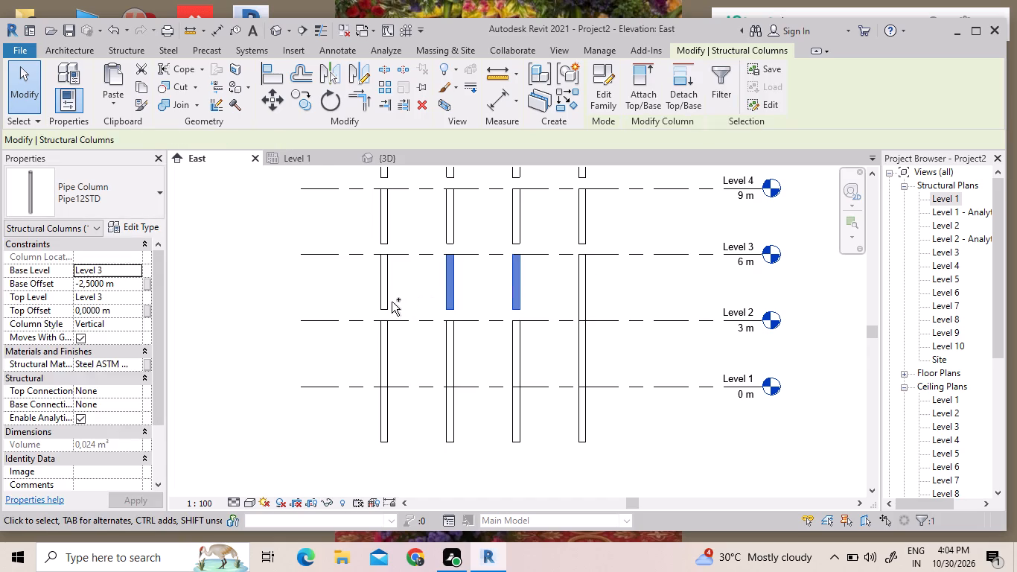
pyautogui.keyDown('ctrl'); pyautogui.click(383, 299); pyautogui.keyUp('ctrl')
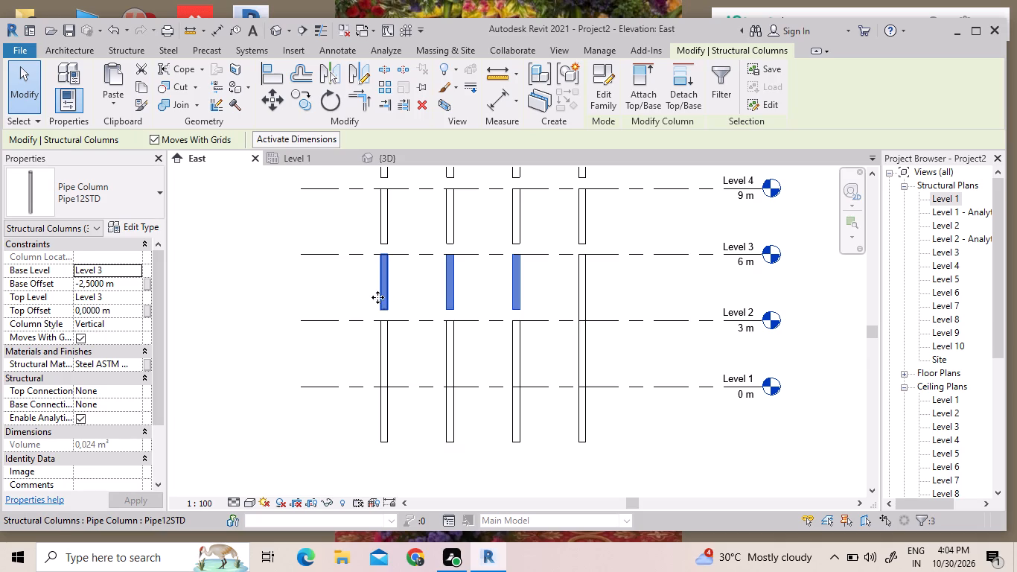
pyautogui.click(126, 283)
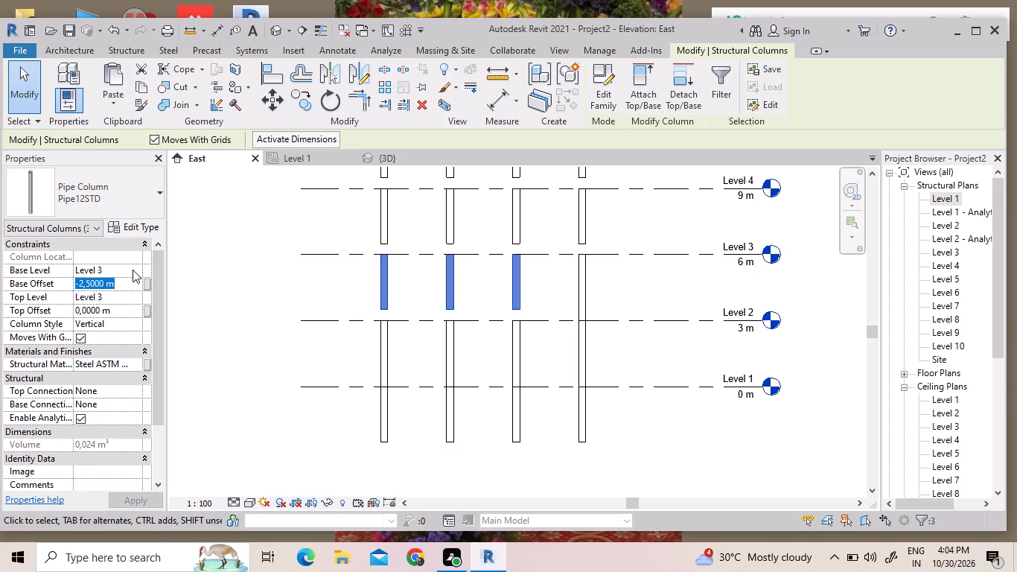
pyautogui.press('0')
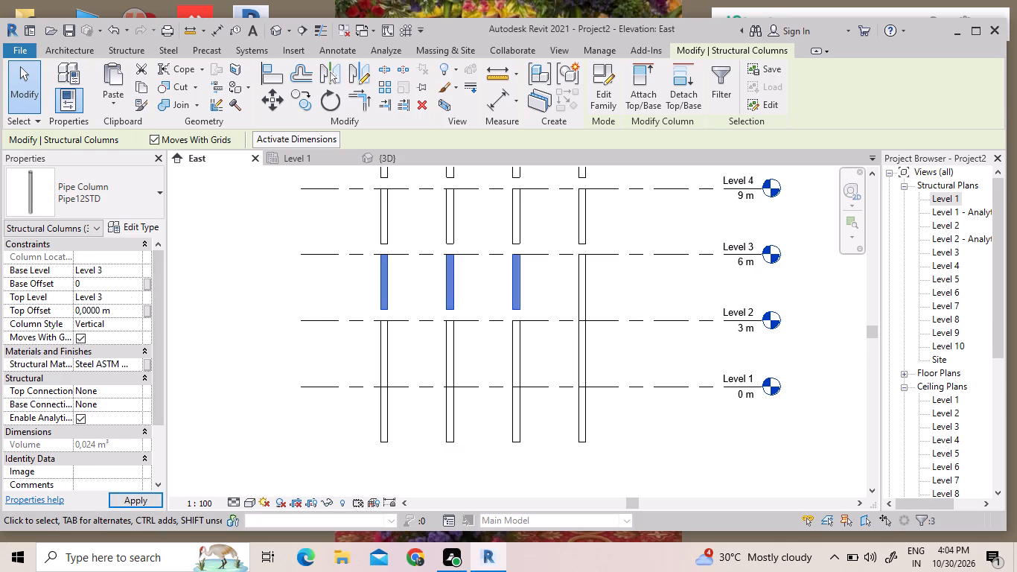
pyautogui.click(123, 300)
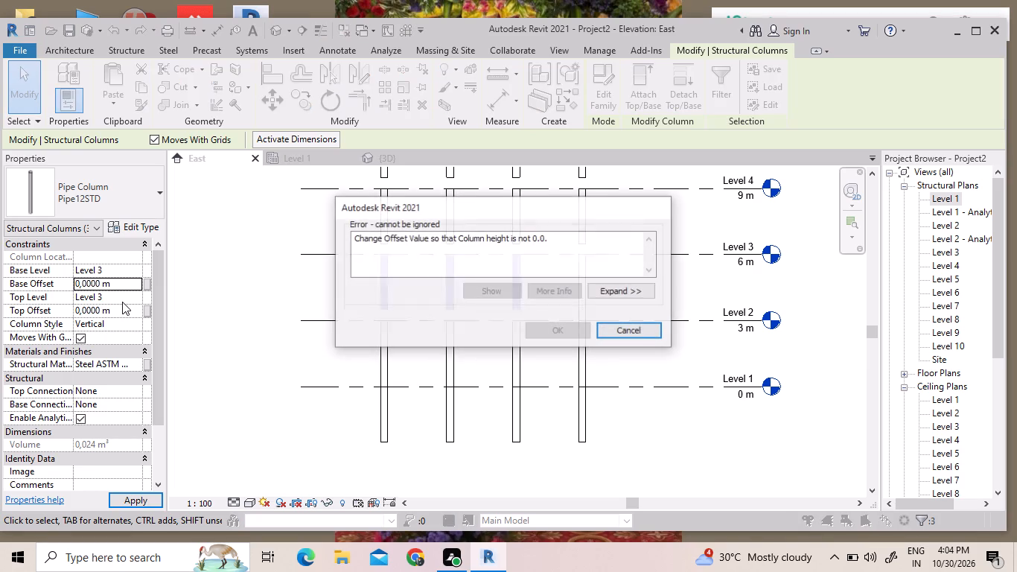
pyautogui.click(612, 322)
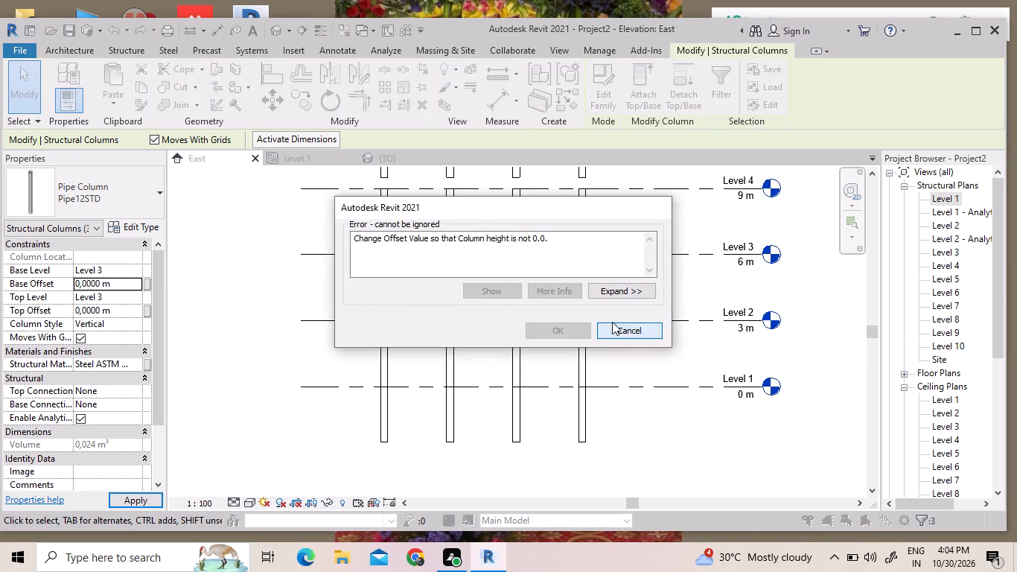
# Set the columns hanging below Level 3 in the first three stacks to base level Level 2 and base offset 0.
pyautogui.click(127, 270)
pyautogui.click(135, 273)
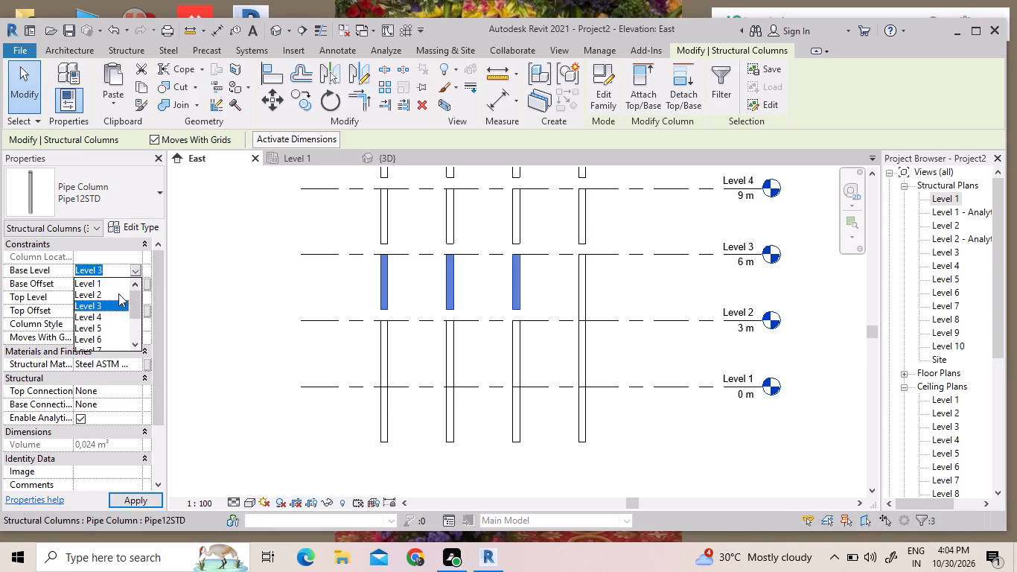
pyautogui.click(98, 290)
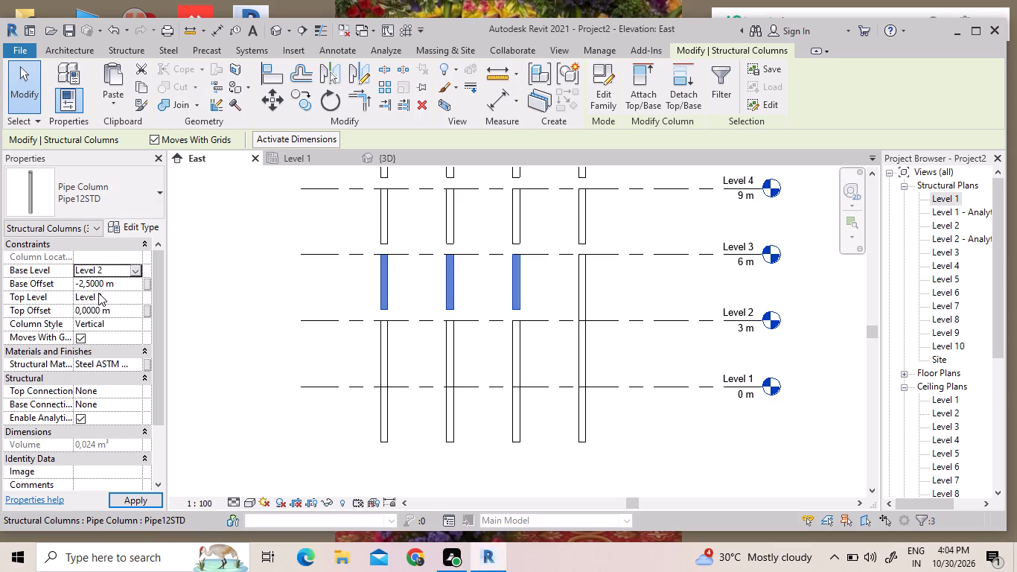
pyautogui.click(106, 279)
pyautogui.click(106, 279)
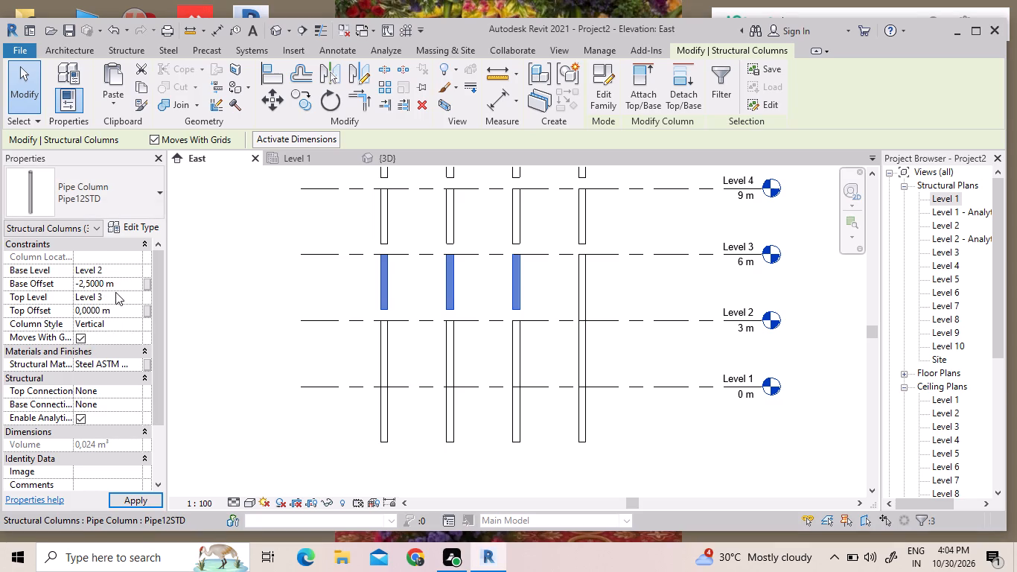
pyautogui.press('BackSpace')
pyautogui.press('BackSpace')
pyautogui.press('BackSpace')
pyautogui.press('BackSpace')
pyautogui.press('BackSpace')
pyautogui.press('BackSpace')
pyautogui.press('BackSpace')
pyautogui.press('BackSpace')
pyautogui.press('BackSpace')
pyautogui.press('BackSpace')
pyautogui.press('BackSpace')
pyautogui.press('BackSpace')
pyautogui.press('BackSpace')
pyautogui.press('BackSpace')
pyautogui.press('BackSpace')
pyautogui.press('0')
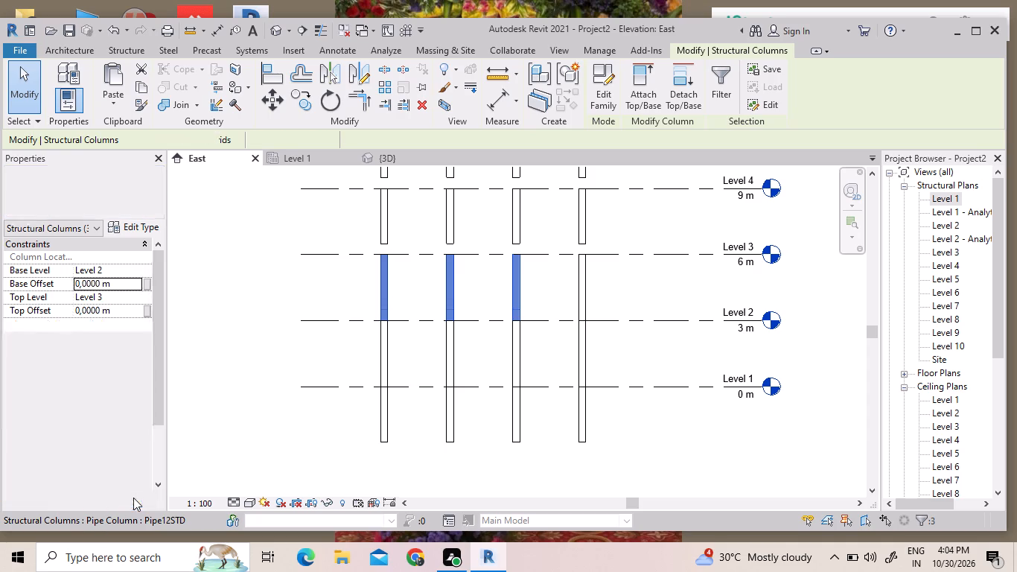
pyautogui.click(133, 498)
# In the East elevation, set the four columns hanging directly below Level 4 to base level Level 3 and base offset 0.
pyautogui.scroll(-2, 470, 418)
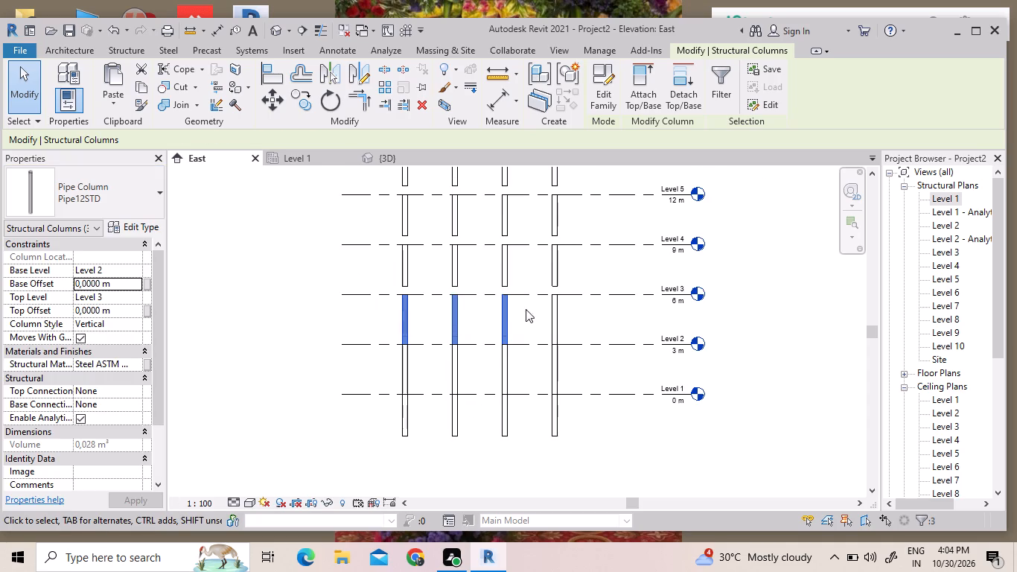
pyautogui.moveTo(516, 261); pyautogui.dragTo(433, 354, button='middle')
pyautogui.scroll(2, 418, 354)
pyautogui.click(490, 352)
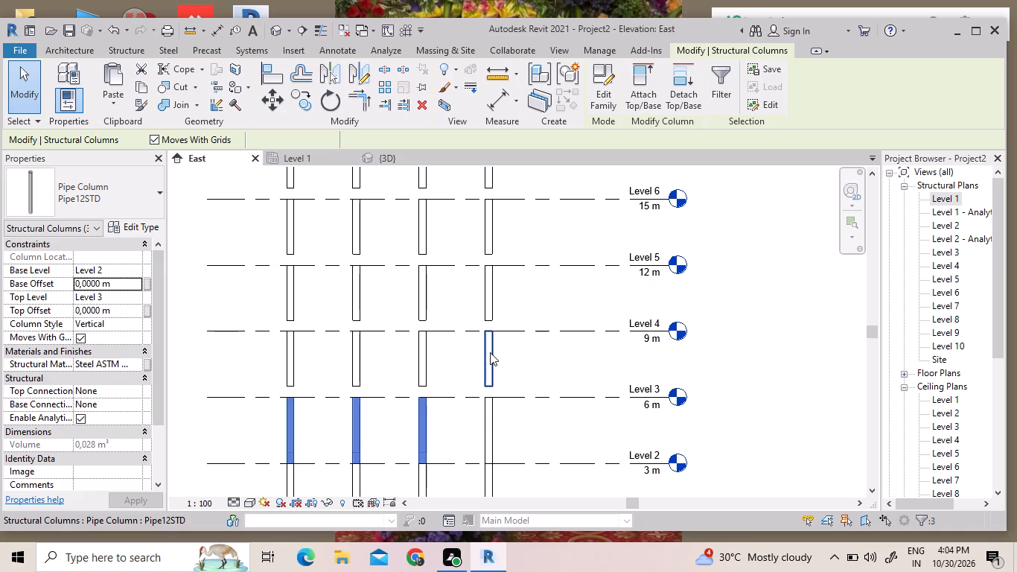
pyautogui.keyDown('ctrl'); pyautogui.click(415, 366); pyautogui.keyUp('ctrl')
pyautogui.keyDown('ctrl'); pyautogui.click(350, 363); pyautogui.keyUp('ctrl')
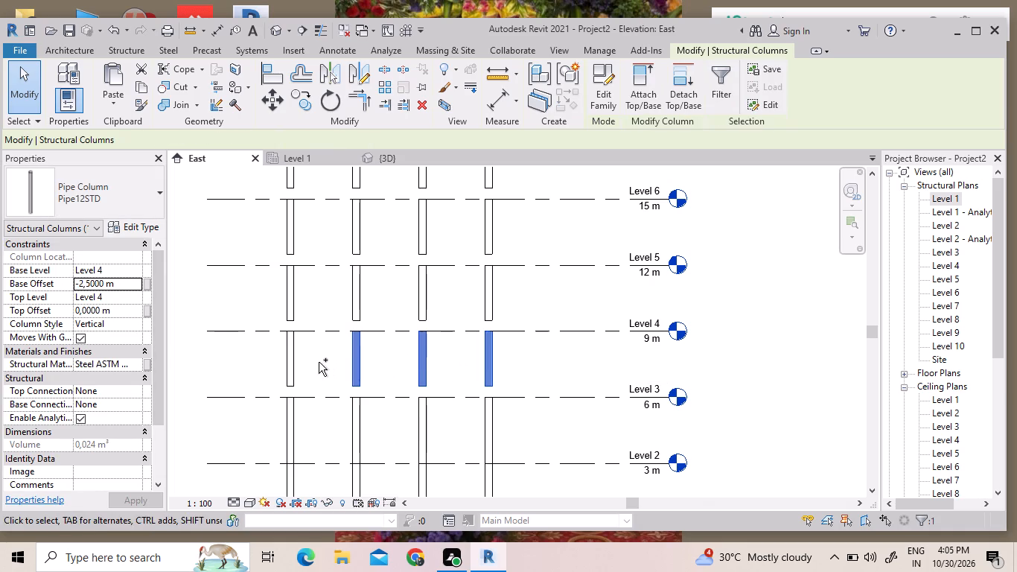
pyautogui.keyDown('ctrl'); pyautogui.click(285, 361); pyautogui.keyUp('ctrl')
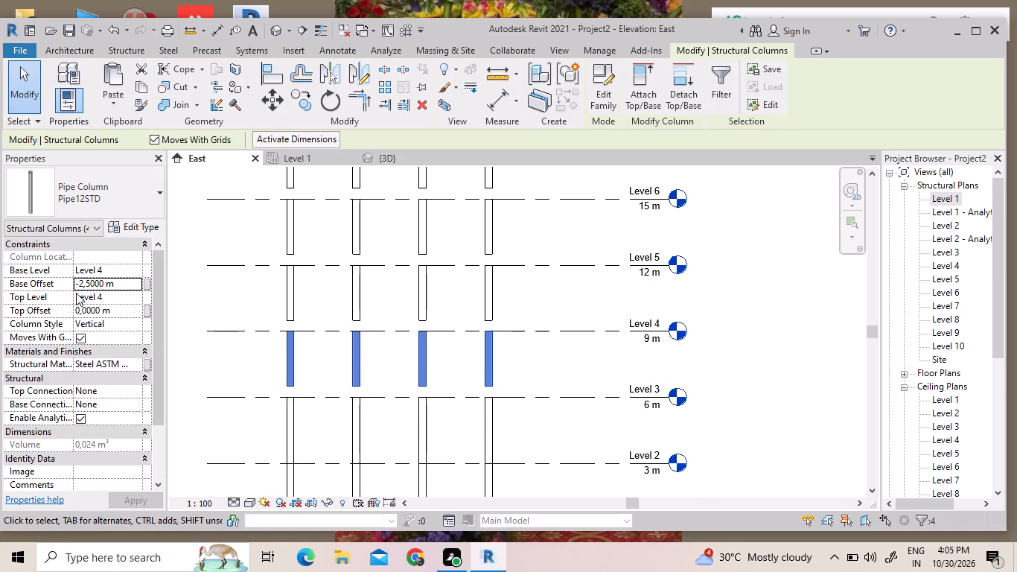
pyautogui.click(109, 267)
pyautogui.click(141, 268)
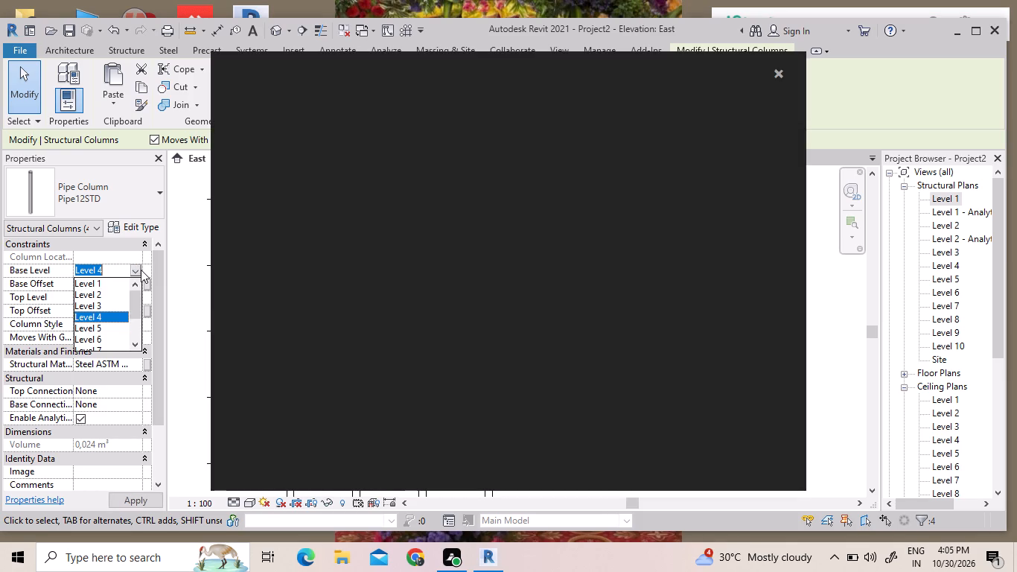
pyautogui.click(106, 311)
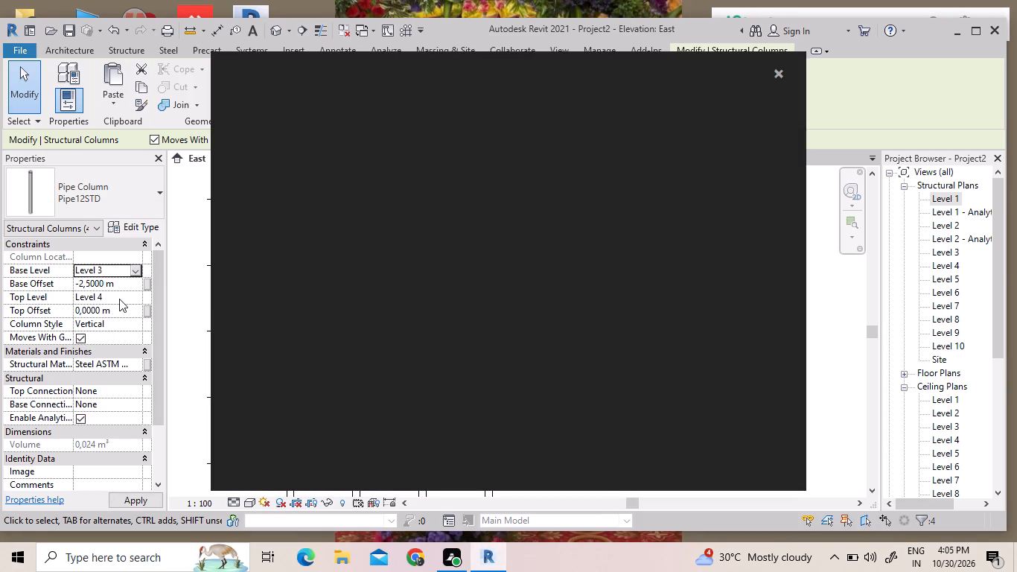
pyautogui.click(106, 276)
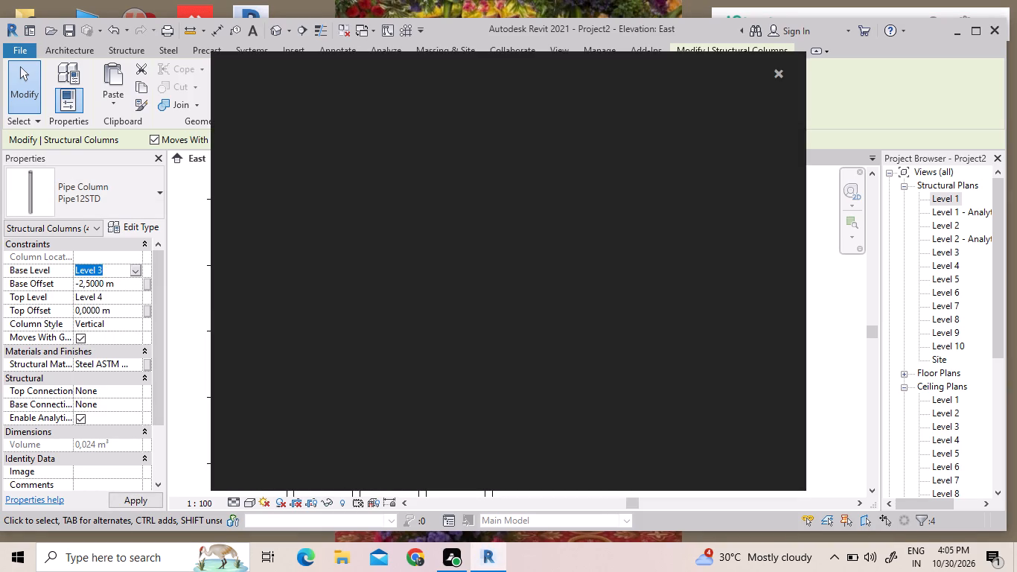
pyautogui.doubleClick(106, 276)
pyautogui.click(103, 283)
pyautogui.click(103, 283)
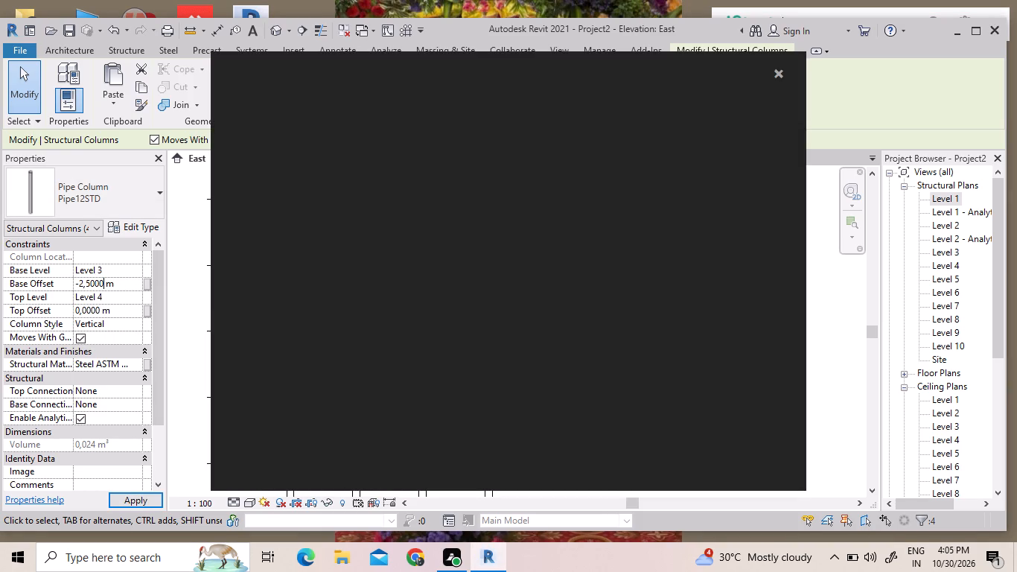
pyautogui.click(103, 283)
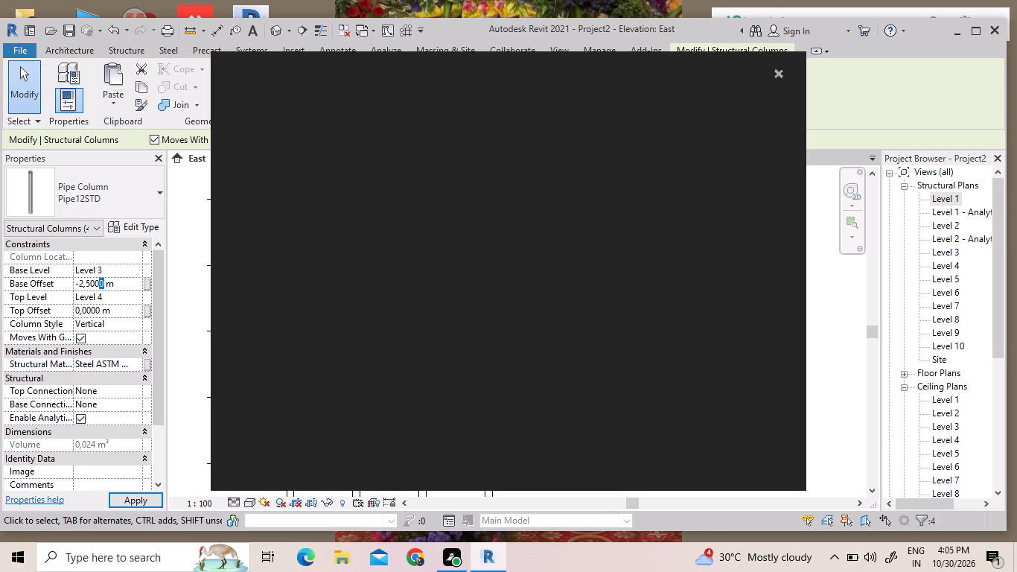
pyautogui.click(83, 276)
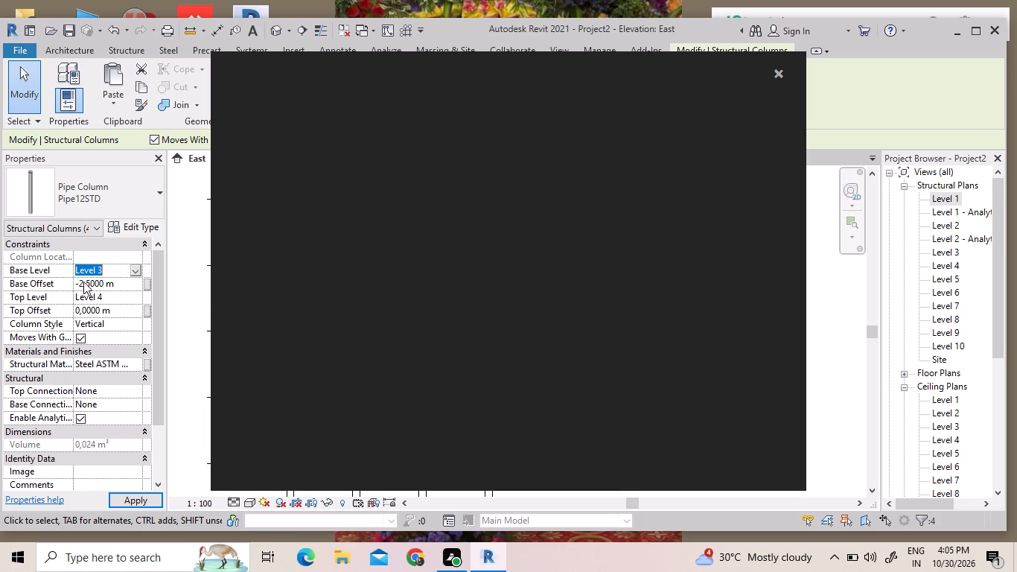
pyautogui.click(78, 282)
pyautogui.click(78, 282)
pyautogui.moveTo(78, 282); pyautogui.dragTo(118, 286)
pyautogui.press('0')
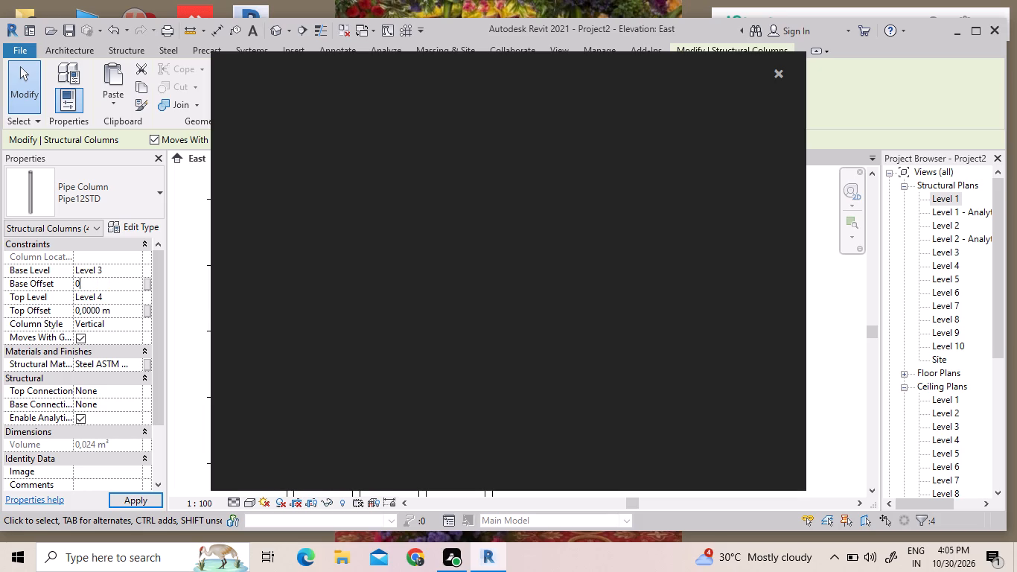
pyautogui.press('Return')
pyautogui.click(771, 74)
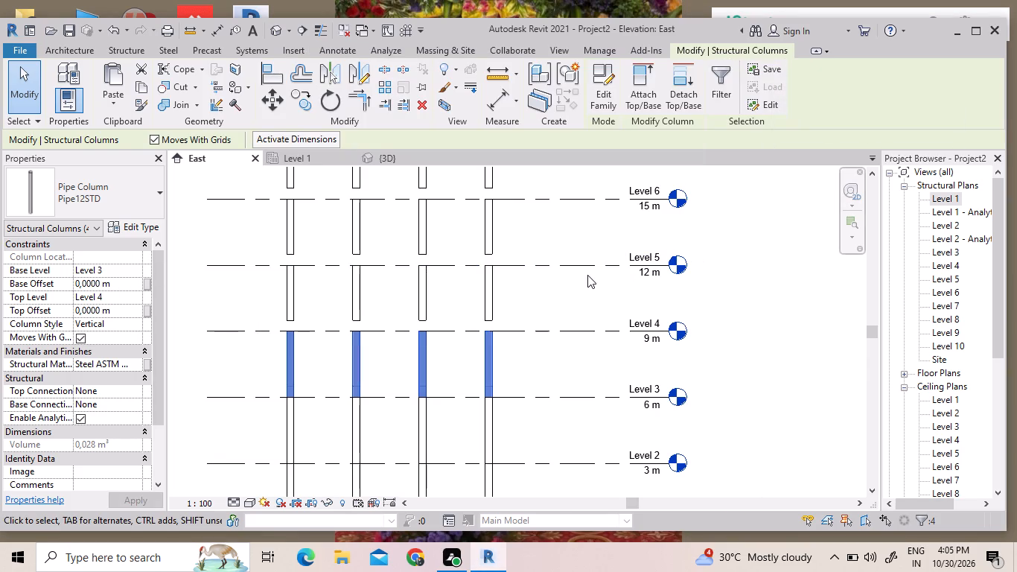
pyautogui.click(565, 290)
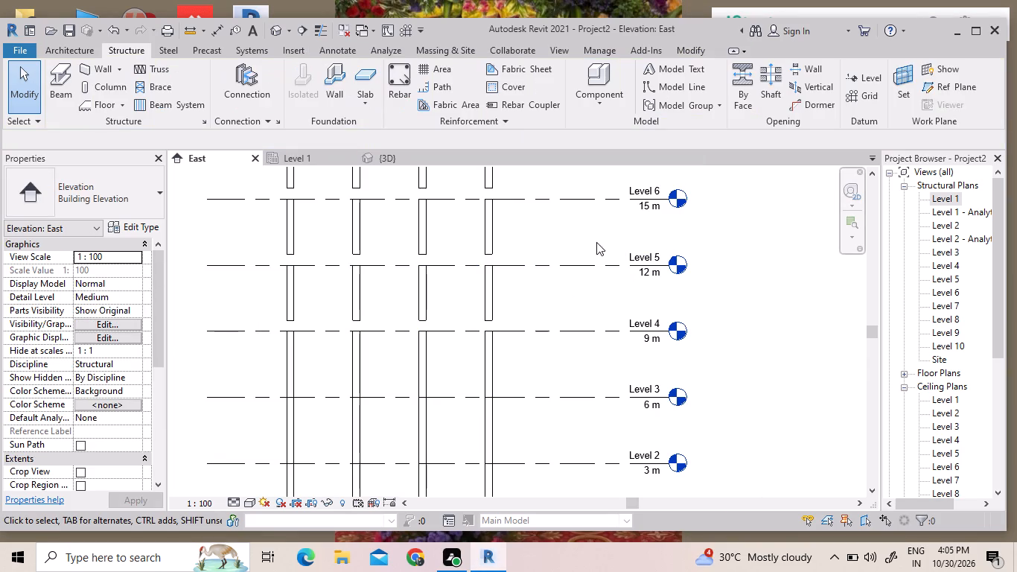
# In the East elevation, select the structural columns from Level 4 down and set base level Level 1, top level Level 4 and base offset 0.
pyautogui.click(401, 160)
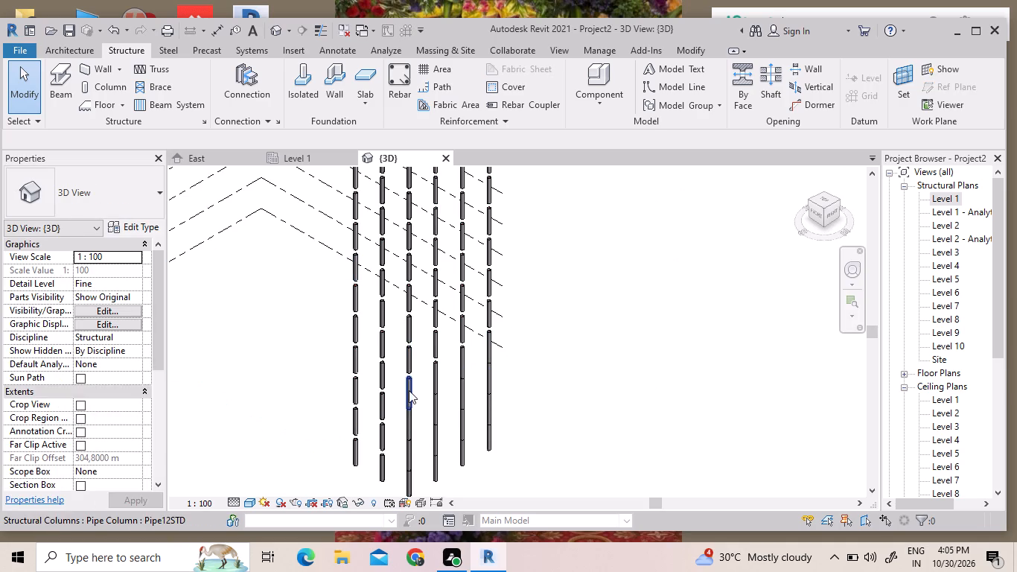
pyautogui.click(220, 159)
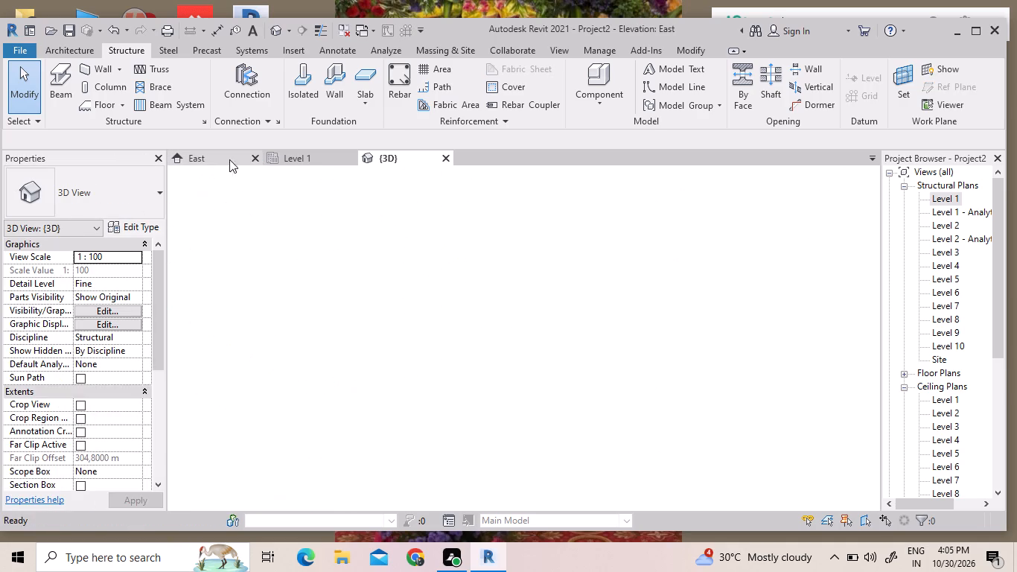
pyautogui.scroll(-1, 436, 287)
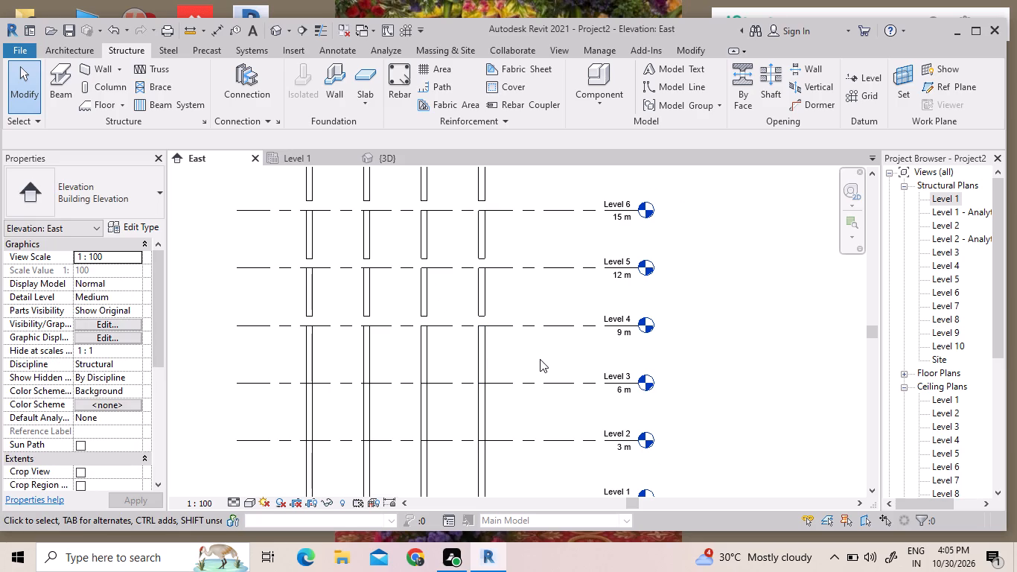
pyautogui.scroll(-1, 485, 334)
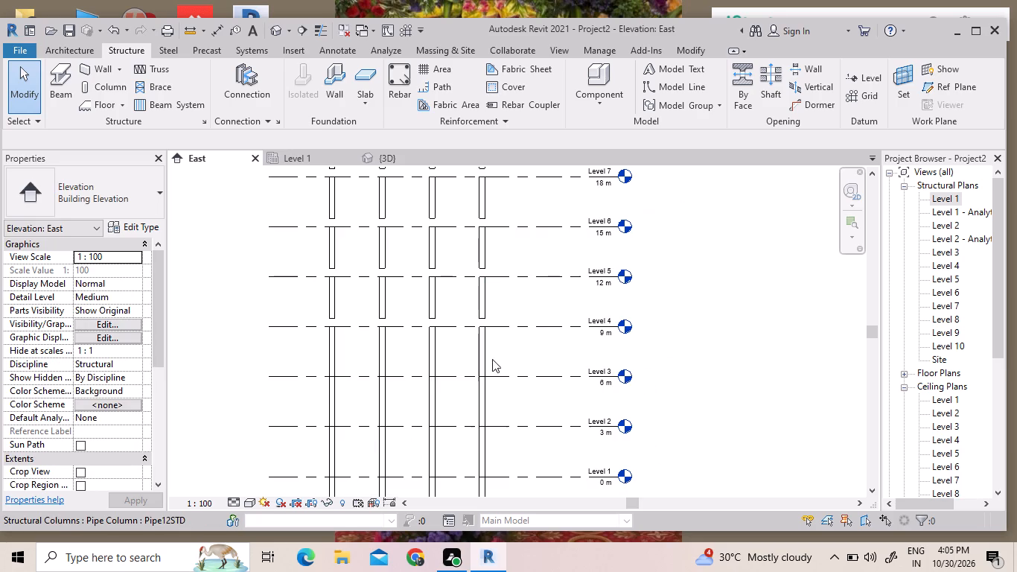
pyautogui.scroll(-3, 500, 391)
pyautogui.moveTo(520, 471); pyautogui.dragTo(506, 464)
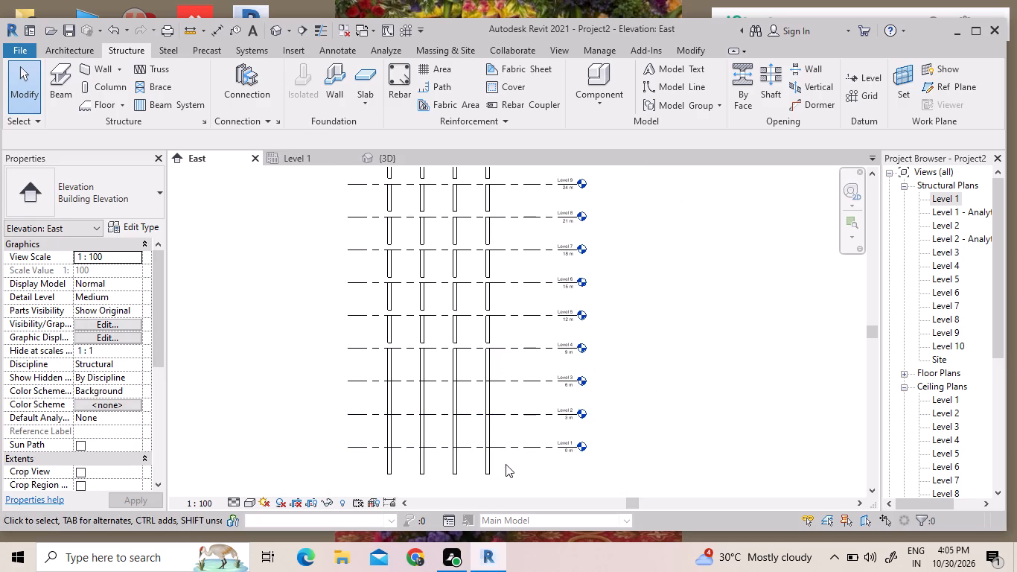
pyautogui.moveTo(506, 464); pyautogui.dragTo(363, 348)
pyautogui.scroll(-1, 363, 348)
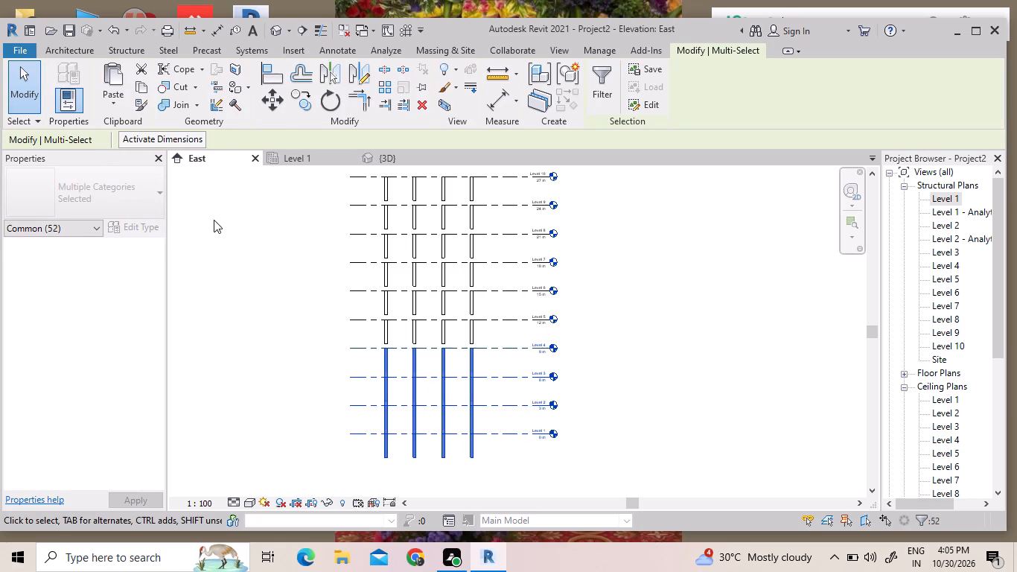
pyautogui.click(88, 229)
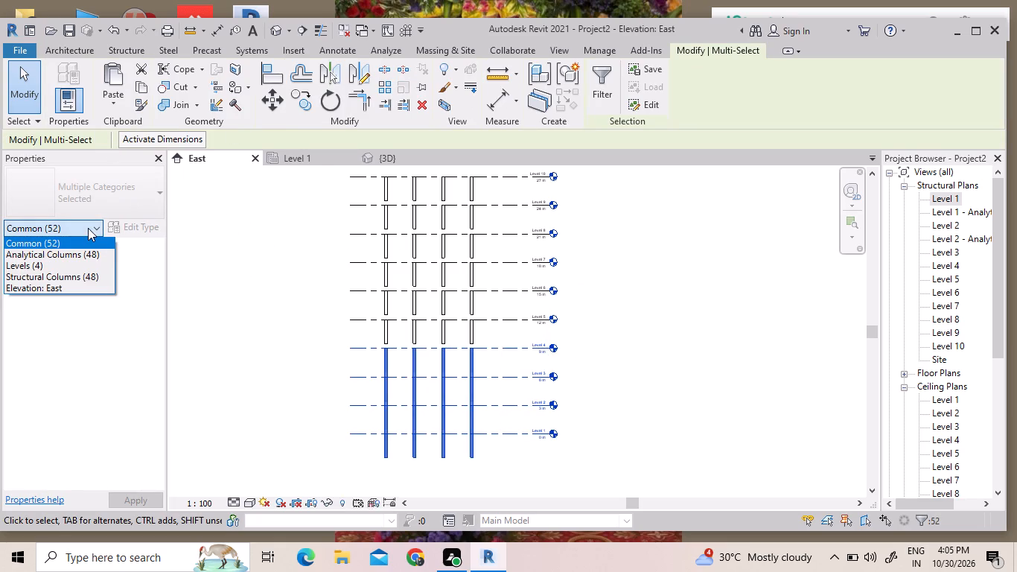
pyautogui.click(71, 275)
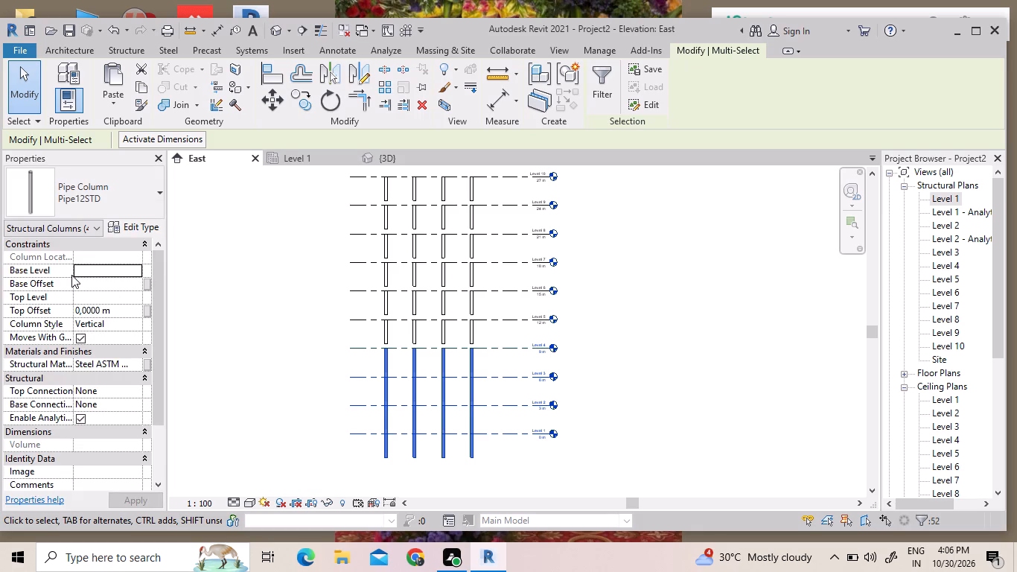
pyautogui.click(93, 267)
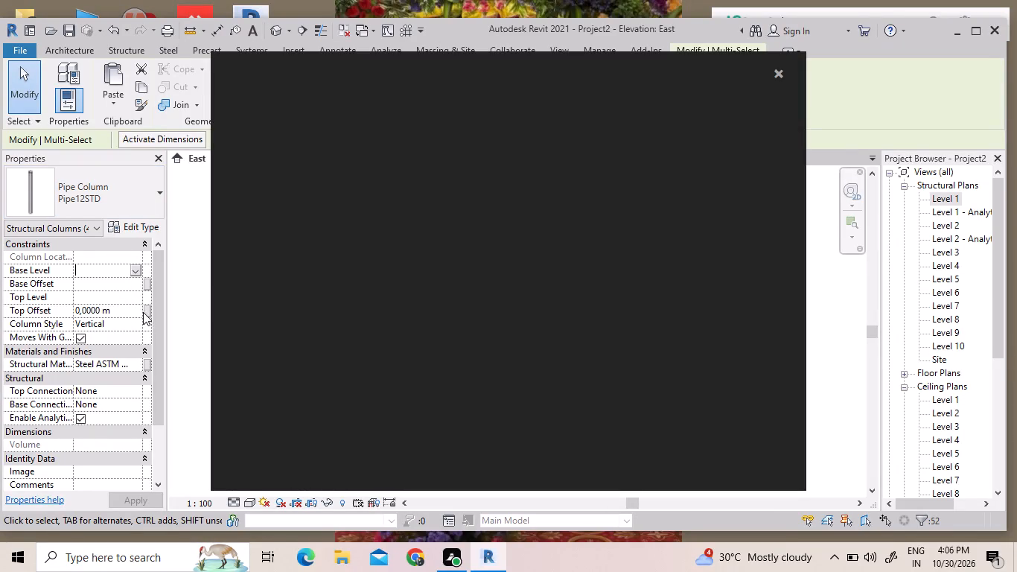
pyautogui.click(139, 267)
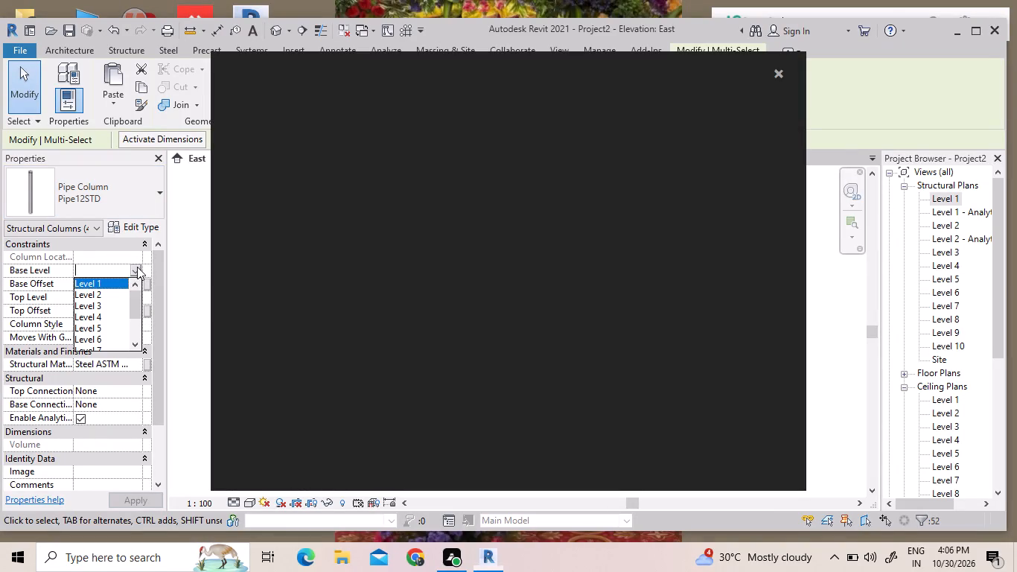
pyautogui.click(123, 287)
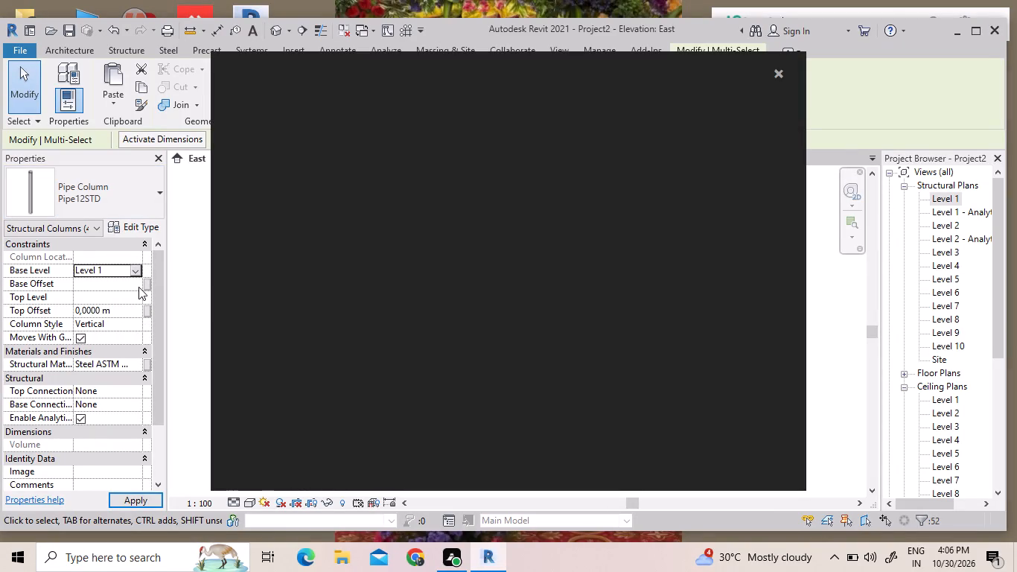
pyautogui.click(138, 300)
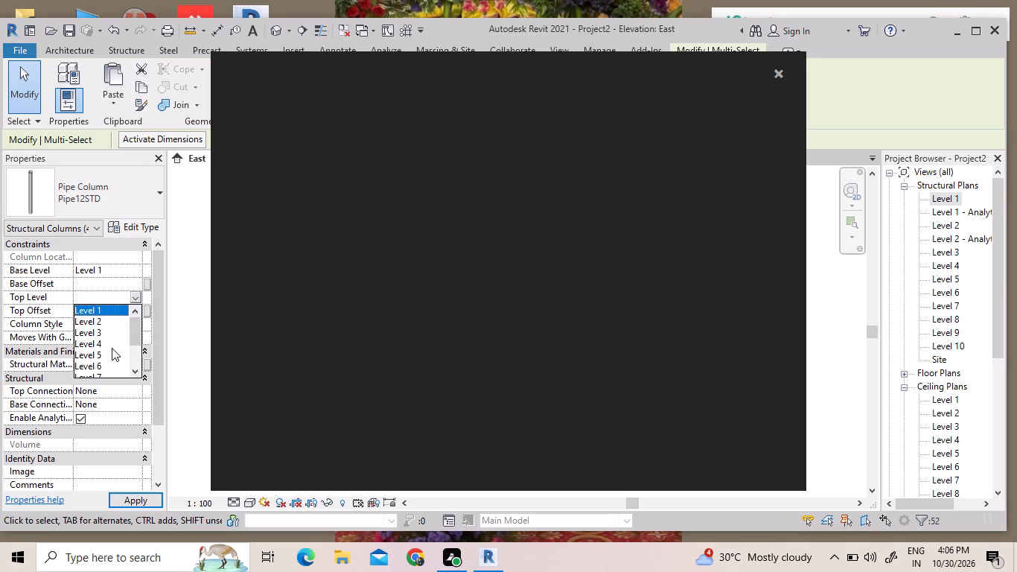
pyautogui.click(109, 342)
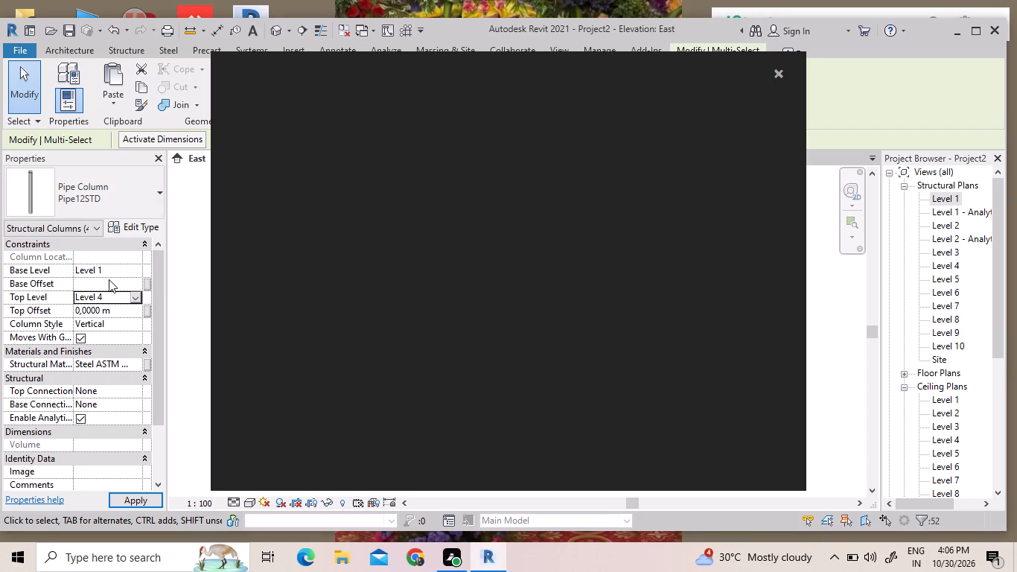
pyautogui.click(109, 279)
pyautogui.press('0')
pyautogui.press('Return')
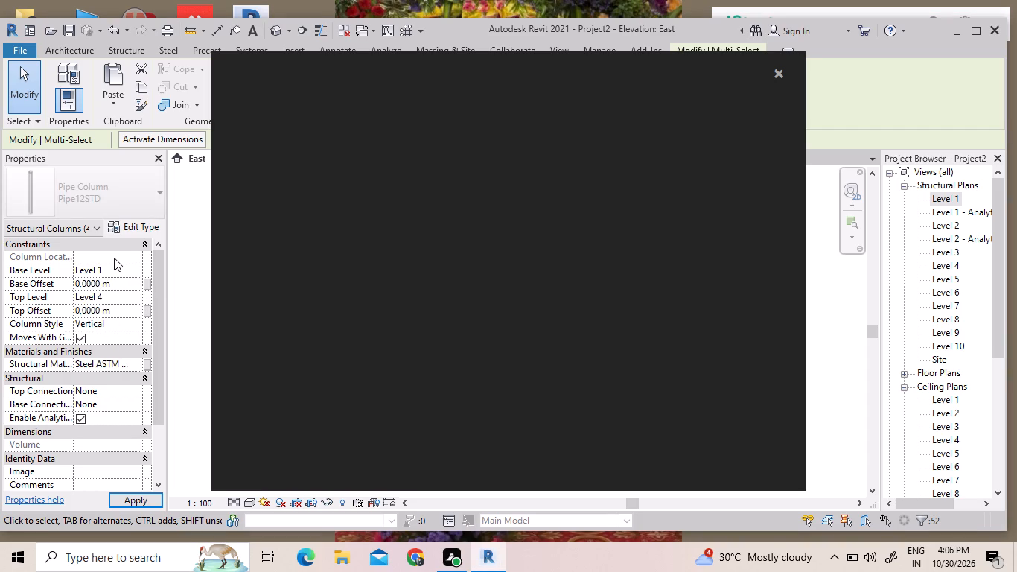
pyautogui.click(775, 66)
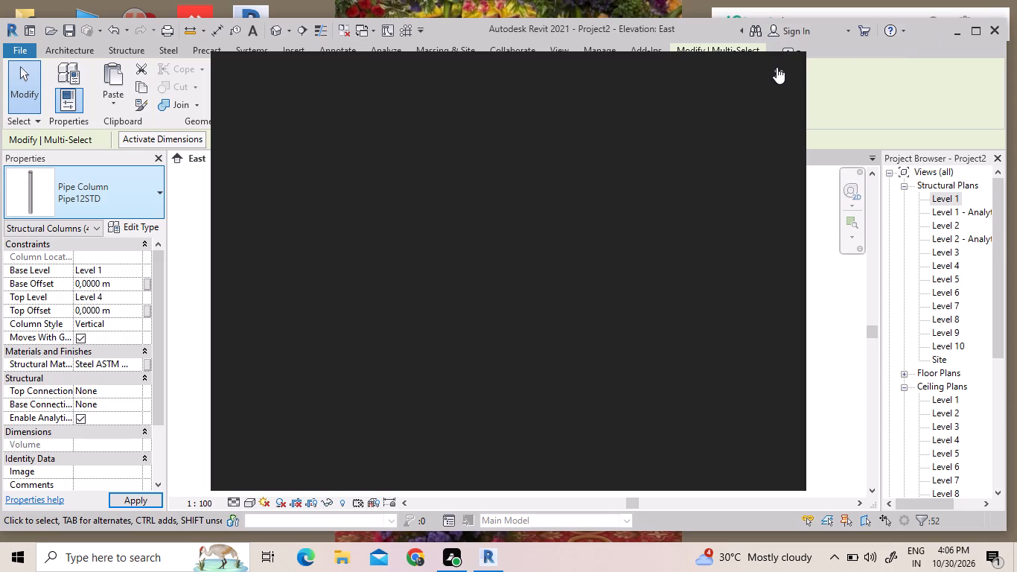
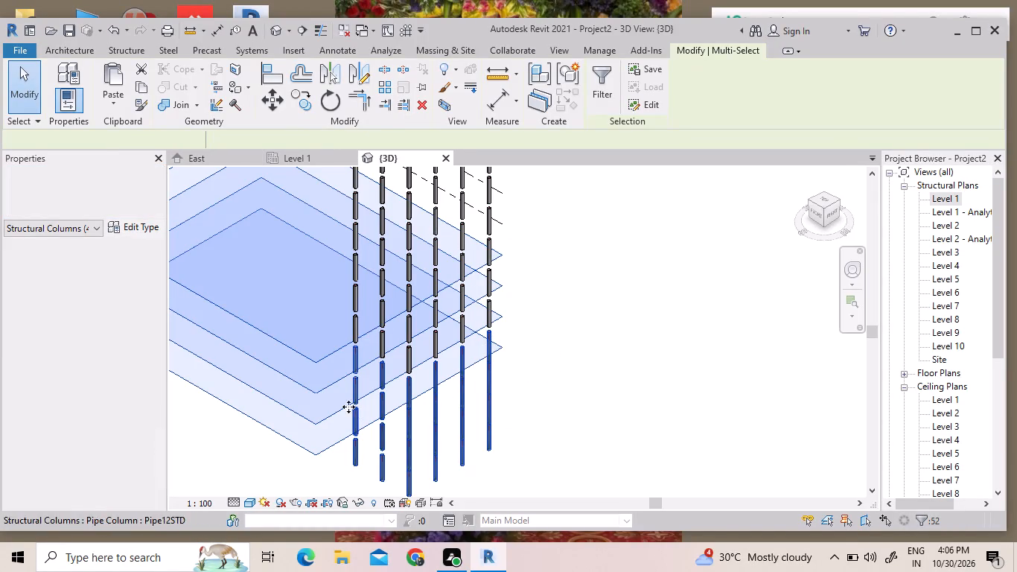
# Clear the selection and examine the lower parts of the column stacks in the 3D view.
pyautogui.scroll(4, 412, 365)
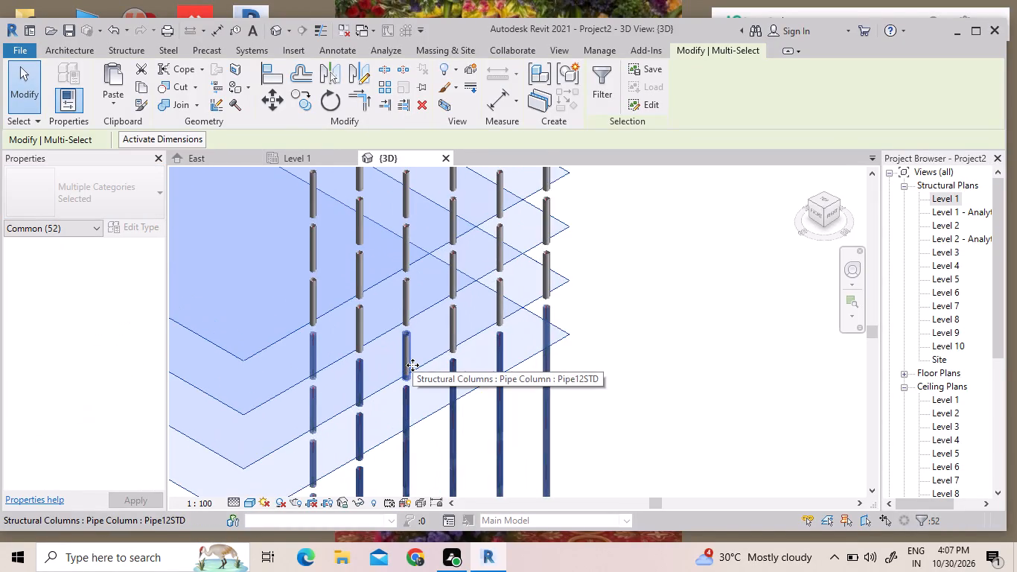
pyautogui.scroll(-6, 412, 365)
pyautogui.click(290, 343)
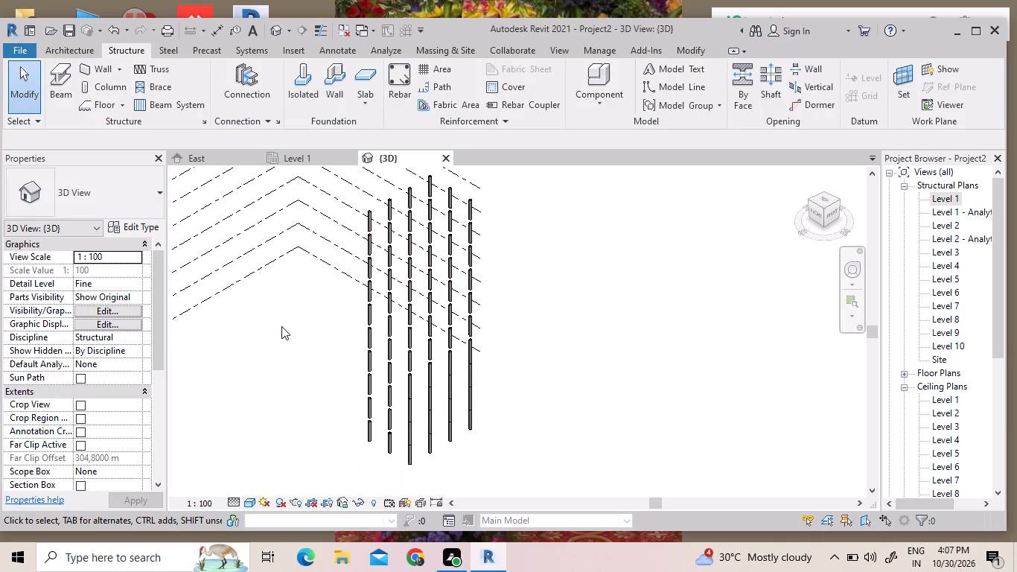
pyautogui.scroll(3, 413, 366)
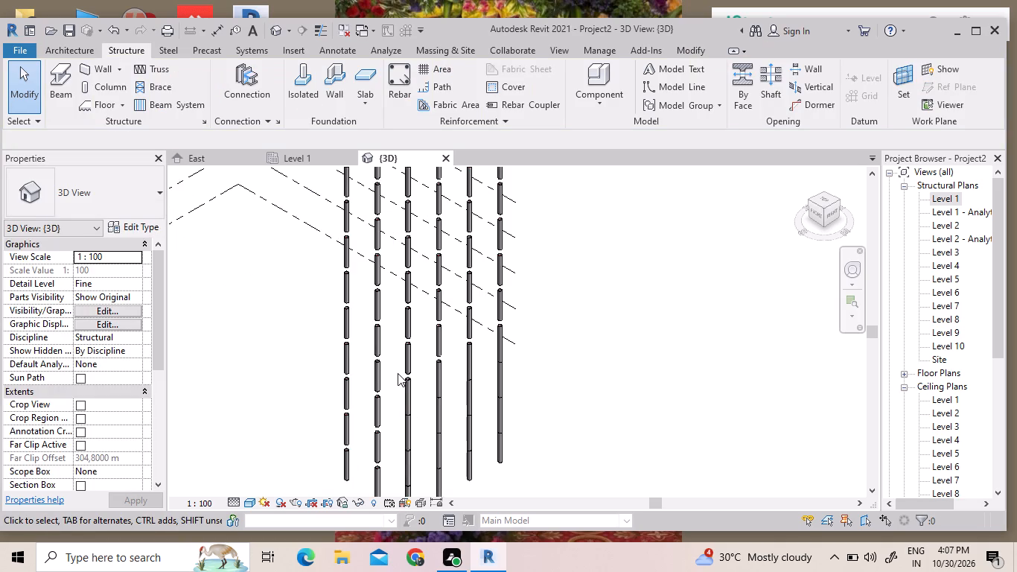
pyautogui.scroll(2, 404, 386)
pyautogui.scroll(-3, 405, 378)
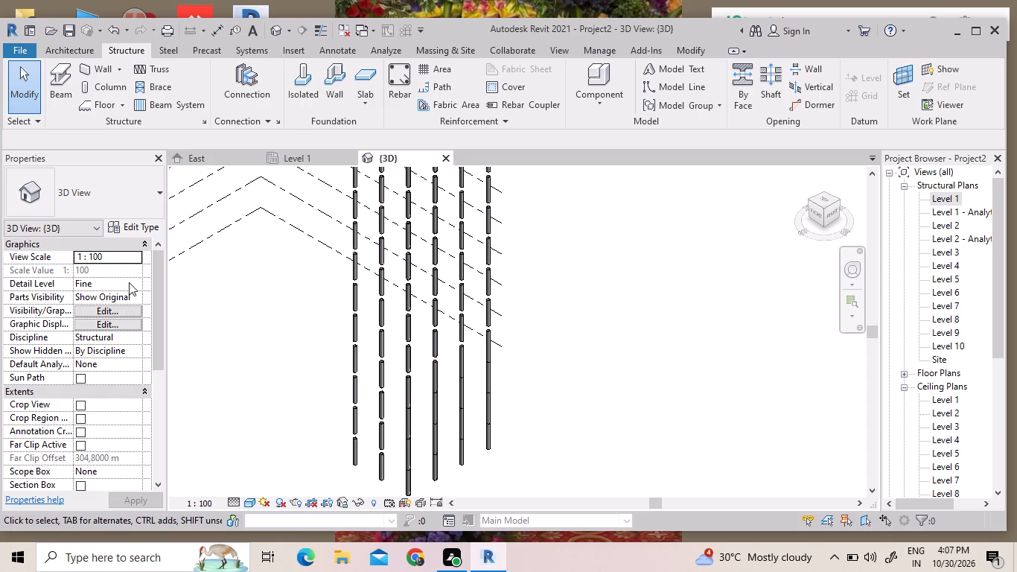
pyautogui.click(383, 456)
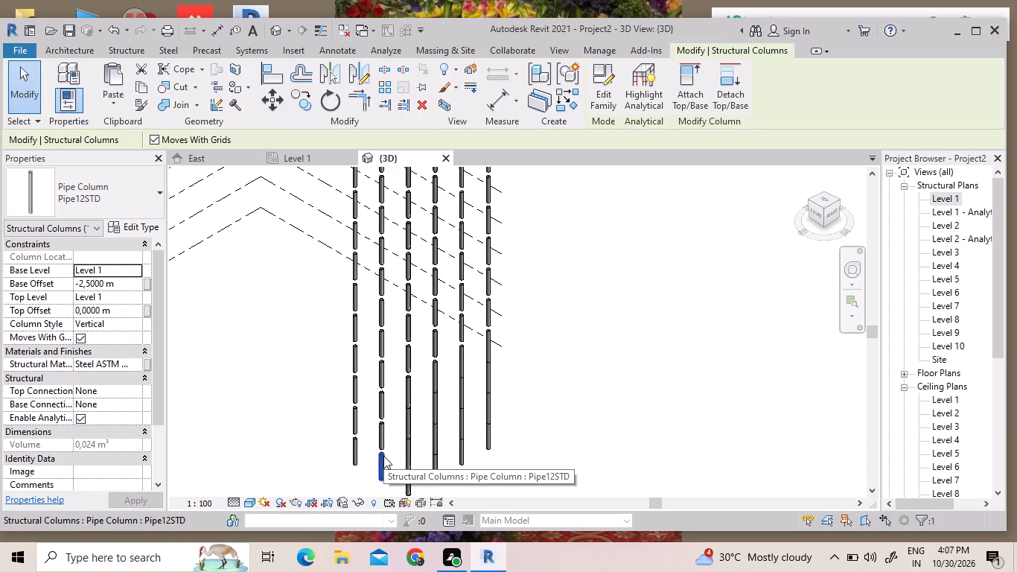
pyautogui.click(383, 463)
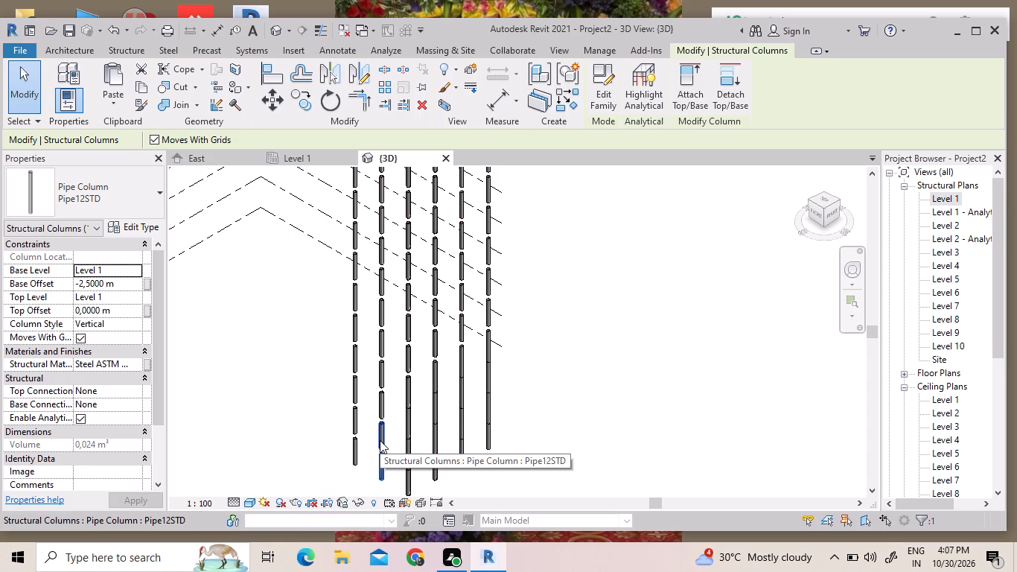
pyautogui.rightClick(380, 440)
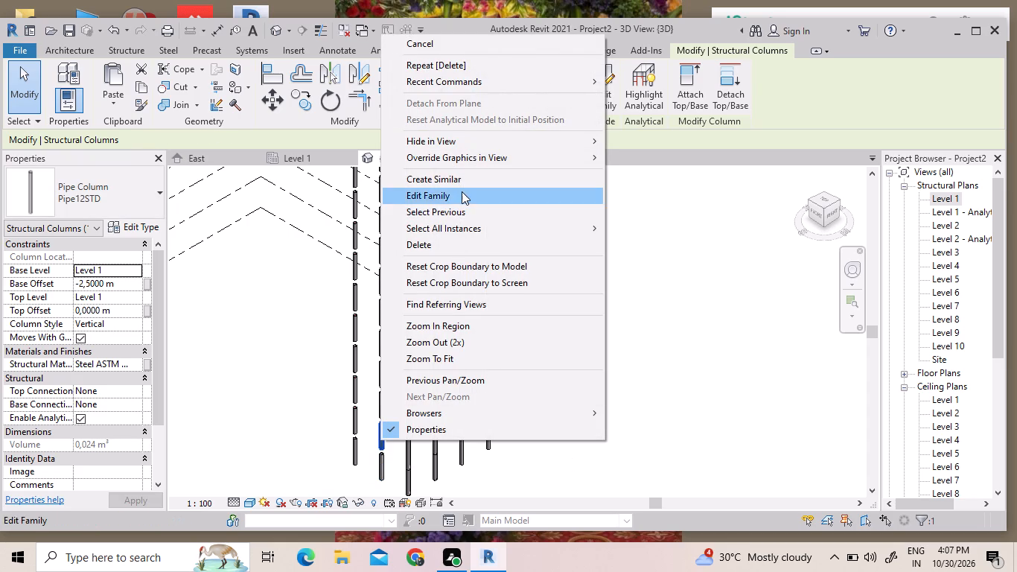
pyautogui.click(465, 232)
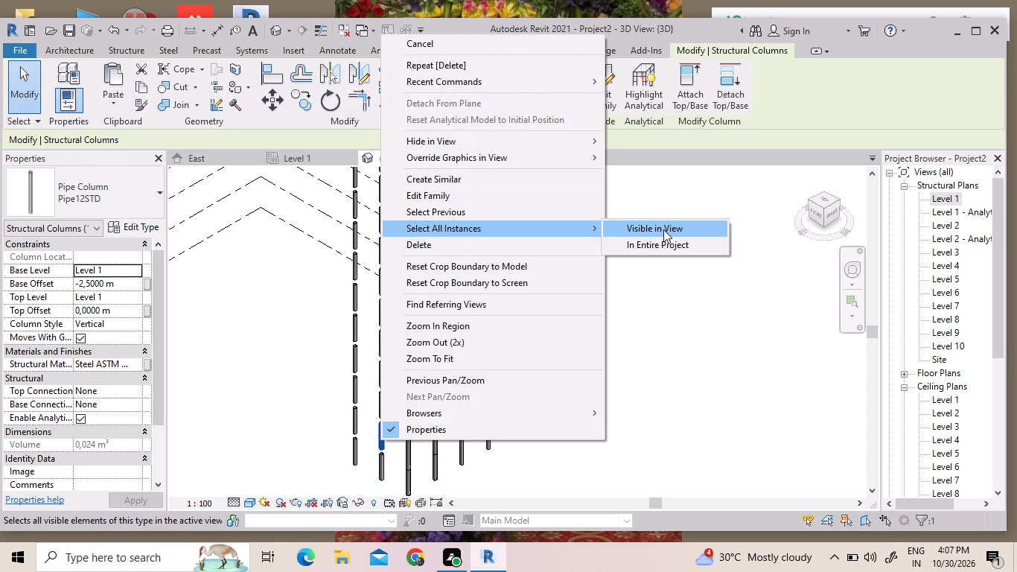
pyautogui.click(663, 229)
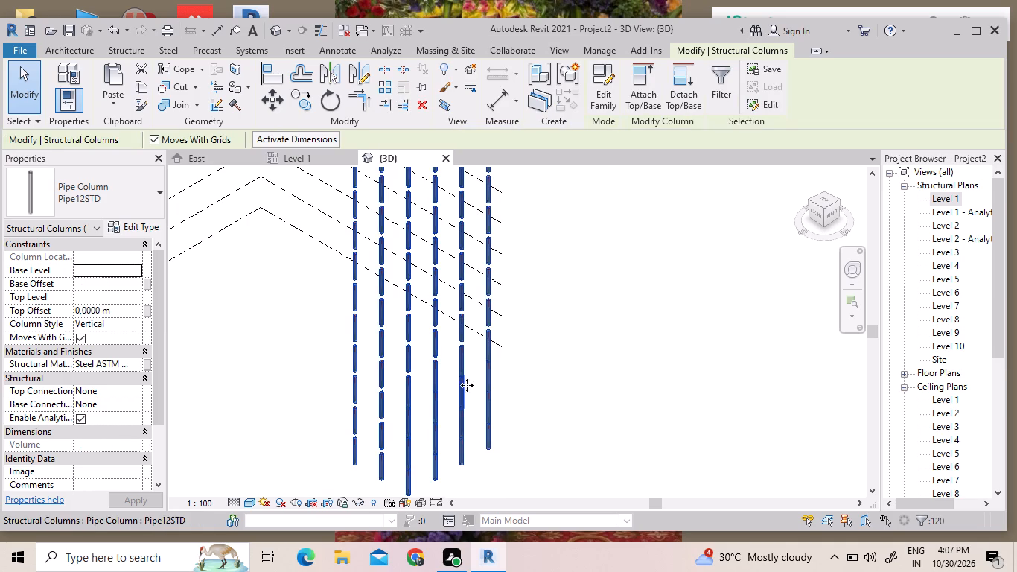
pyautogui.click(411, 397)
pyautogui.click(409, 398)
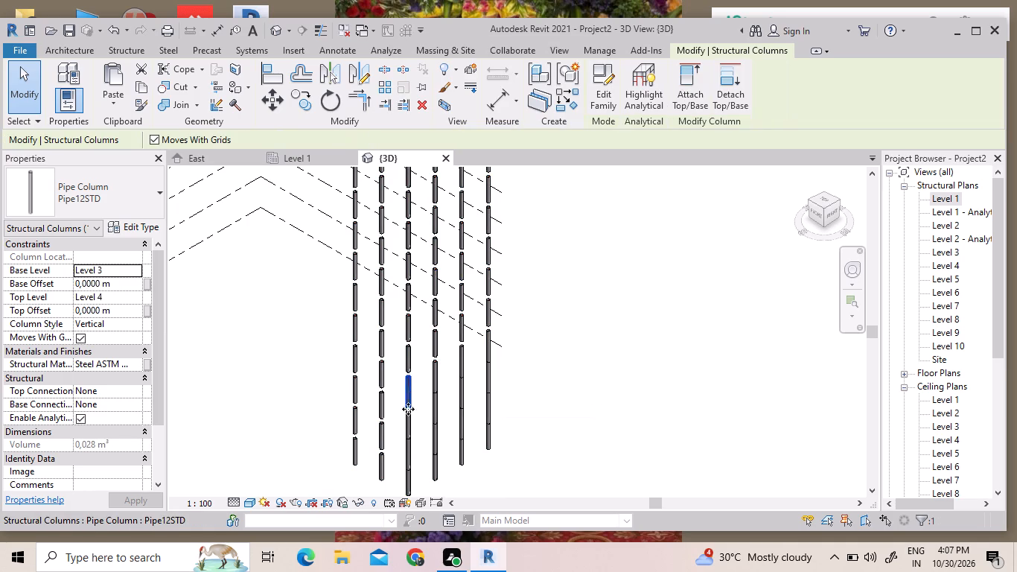
# Select all Pipe12STD column instances in the entire project and set base level Level 1, top level Level 10 and base offset 0.
pyautogui.moveTo(392, 463); pyautogui.dragTo(314, 325)
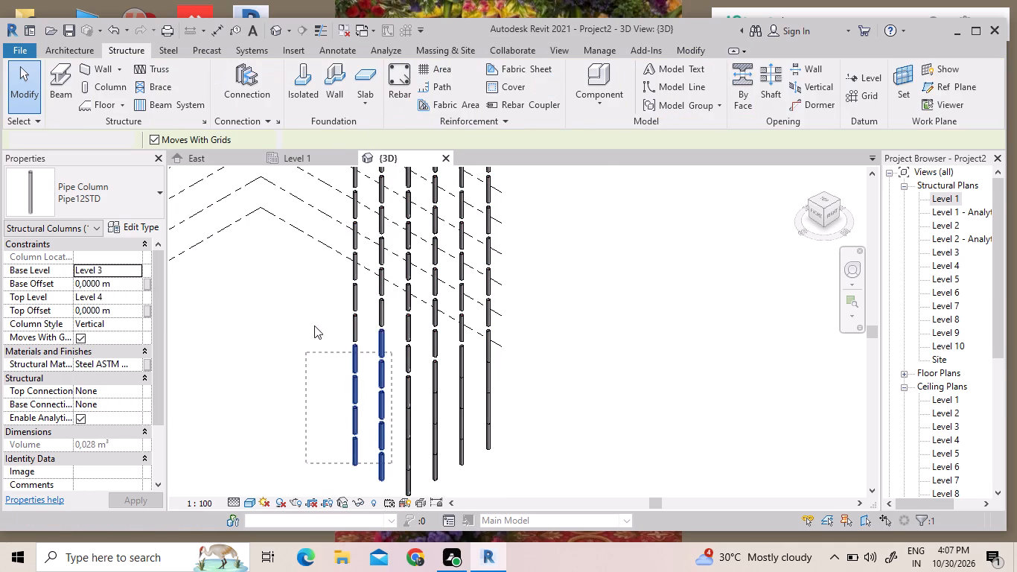
pyautogui.moveTo(314, 325); pyautogui.dragTo(332, 378)
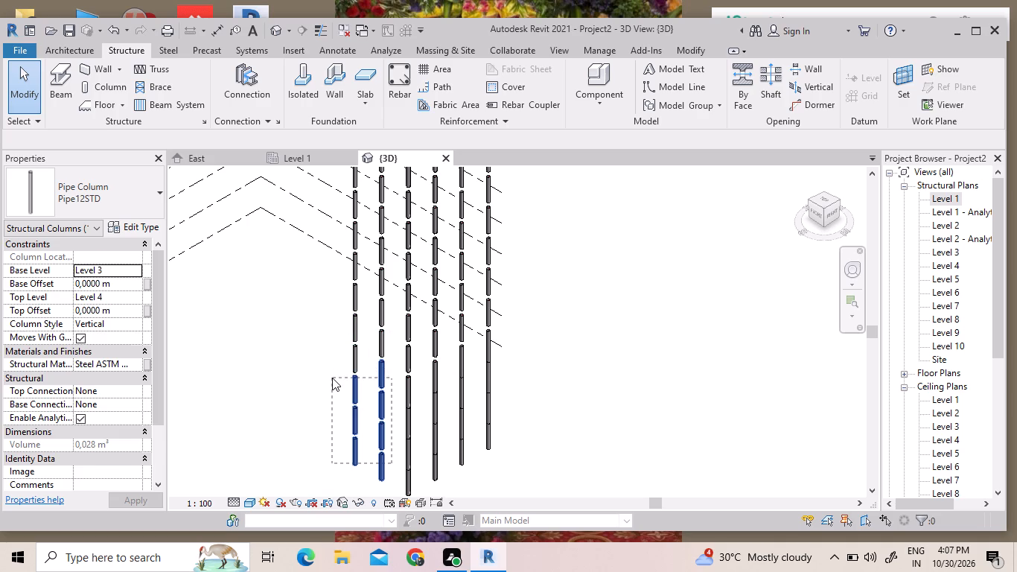
pyautogui.moveTo(332, 378); pyautogui.dragTo(327, 375)
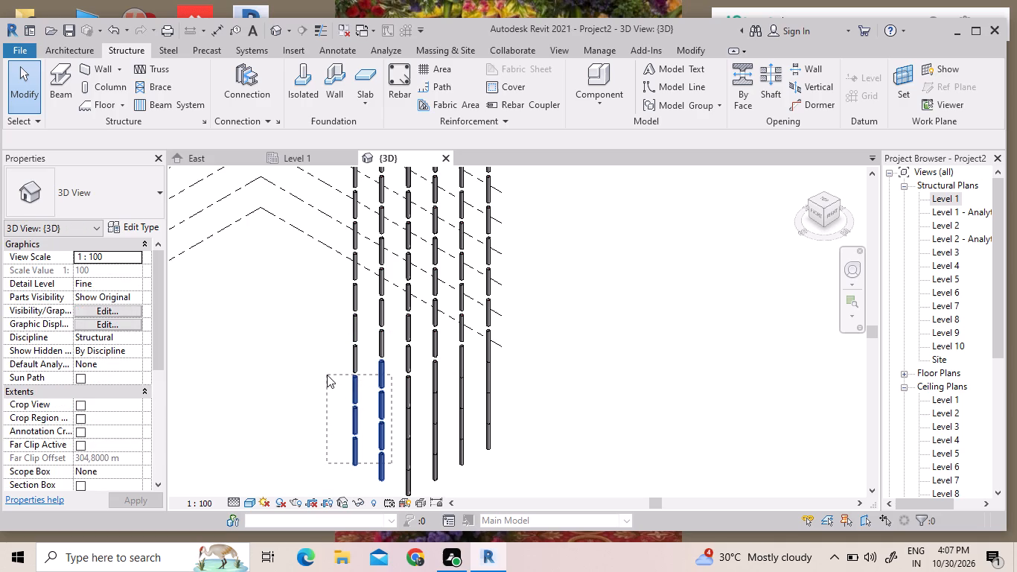
pyautogui.moveTo(327, 375); pyautogui.dragTo(325, 370)
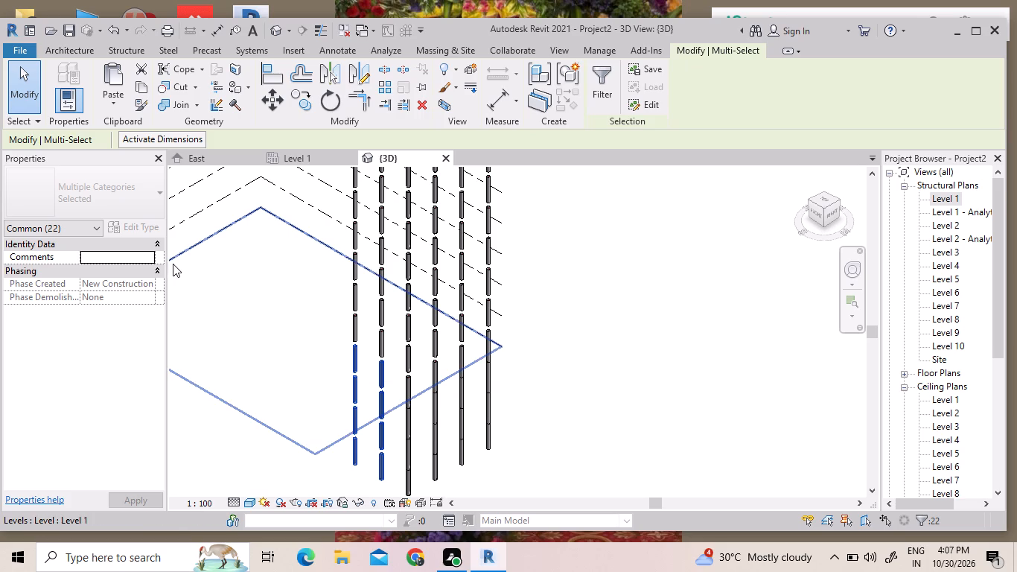
pyautogui.click(153, 259)
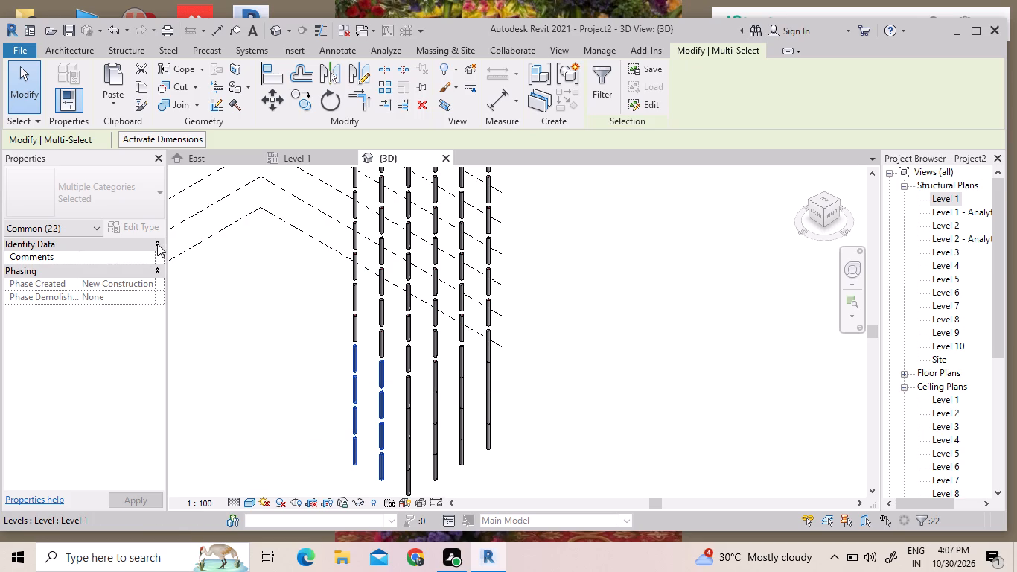
pyautogui.click(157, 244)
pyautogui.click(157, 243)
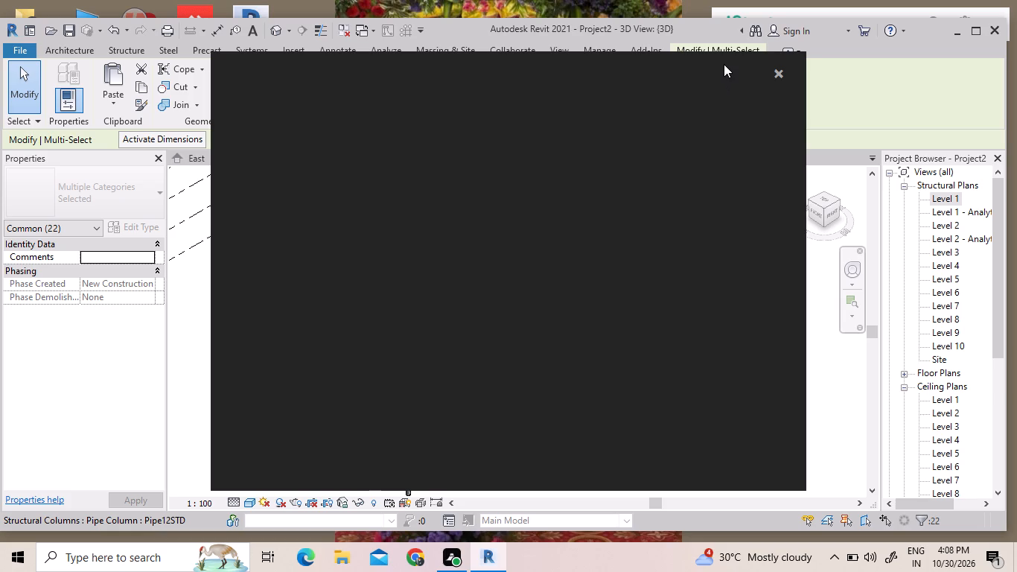
pyautogui.click(771, 71)
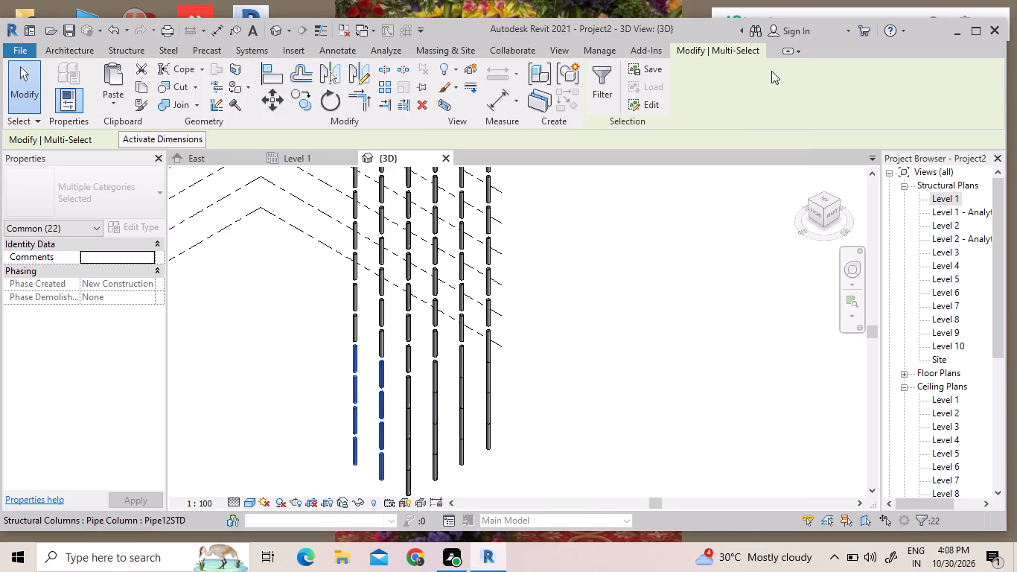
pyautogui.click(159, 246)
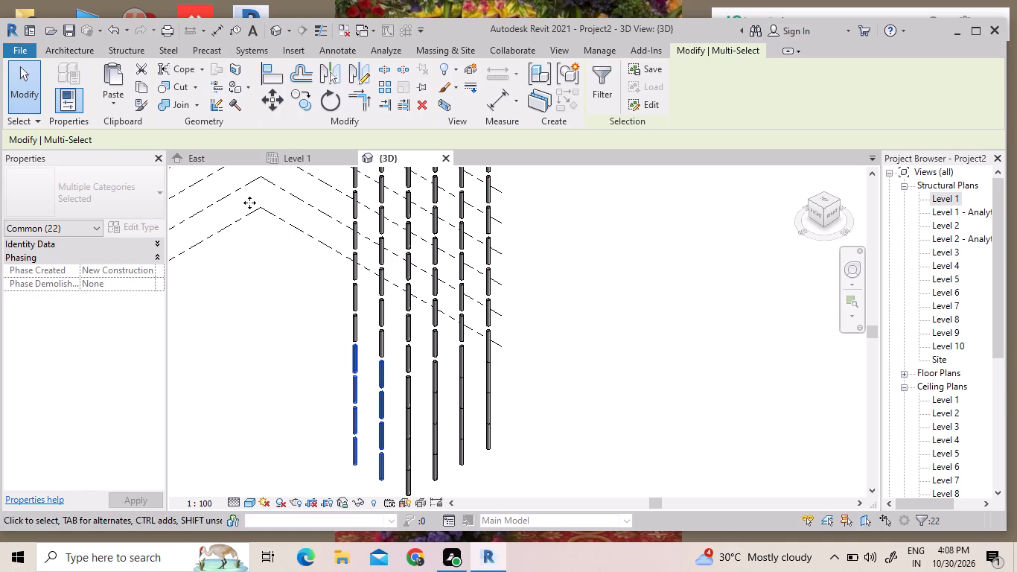
pyautogui.rightClick(306, 389)
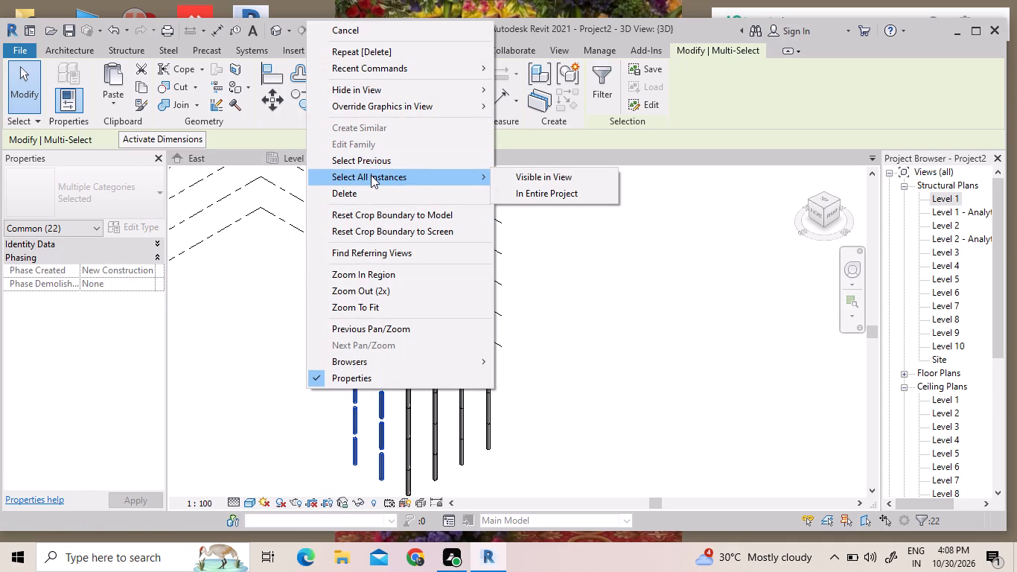
pyautogui.click(528, 192)
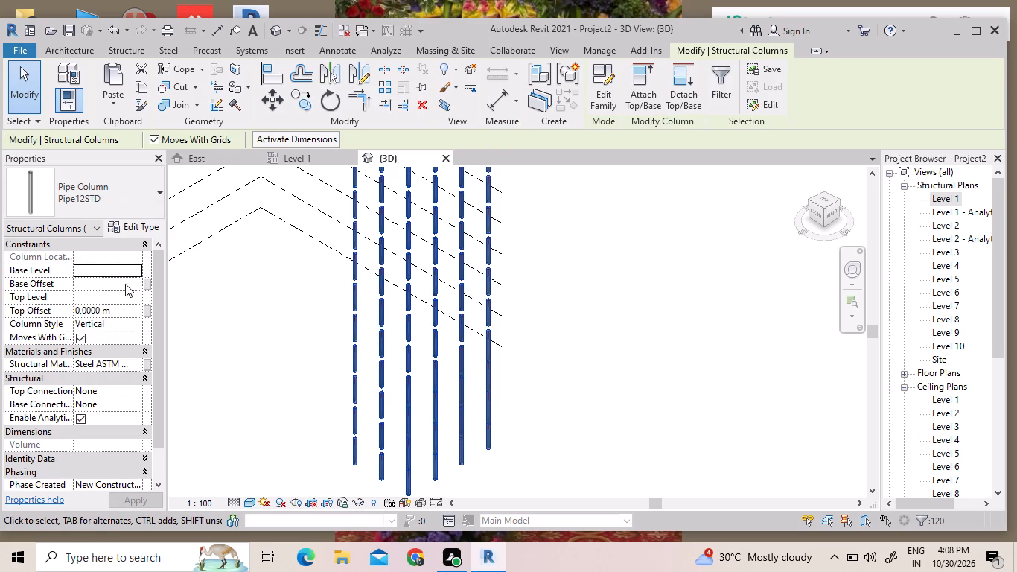
pyautogui.click(126, 267)
pyautogui.click(139, 267)
pyautogui.click(108, 284)
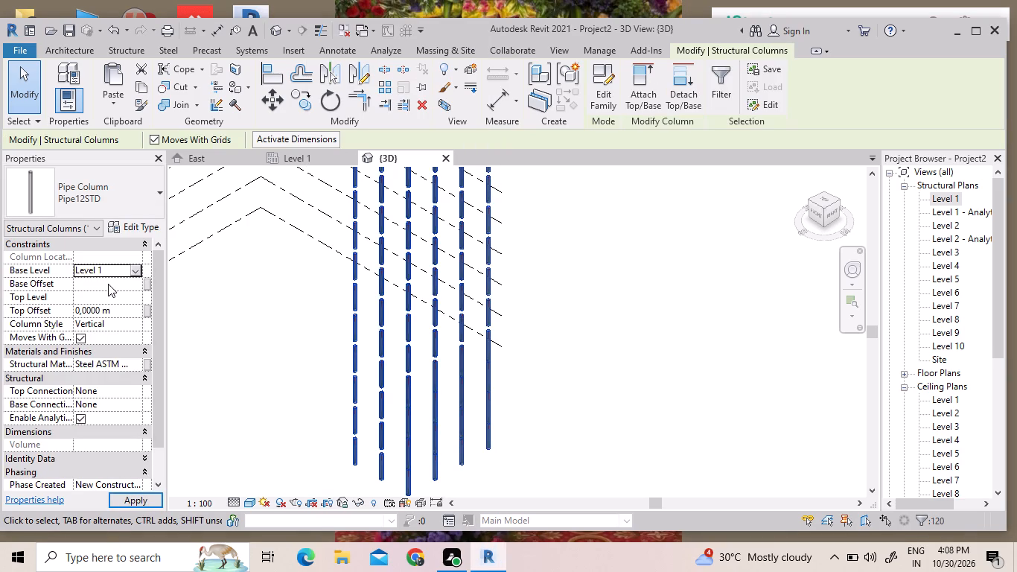
pyautogui.click(112, 298)
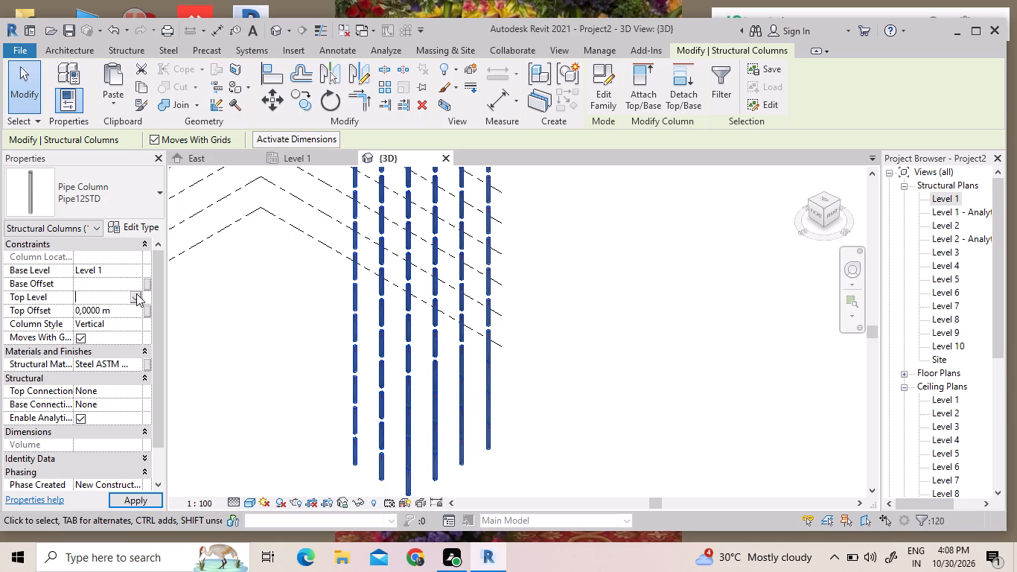
pyautogui.click(140, 298)
pyautogui.scroll(-3, 110, 384)
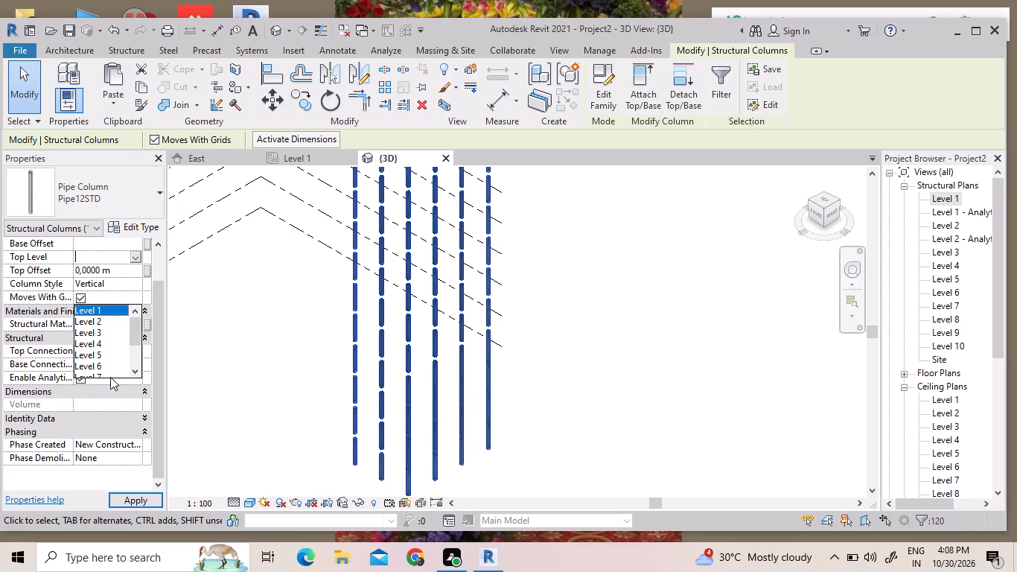
pyautogui.scroll(-7, 106, 342)
pyautogui.click(104, 363)
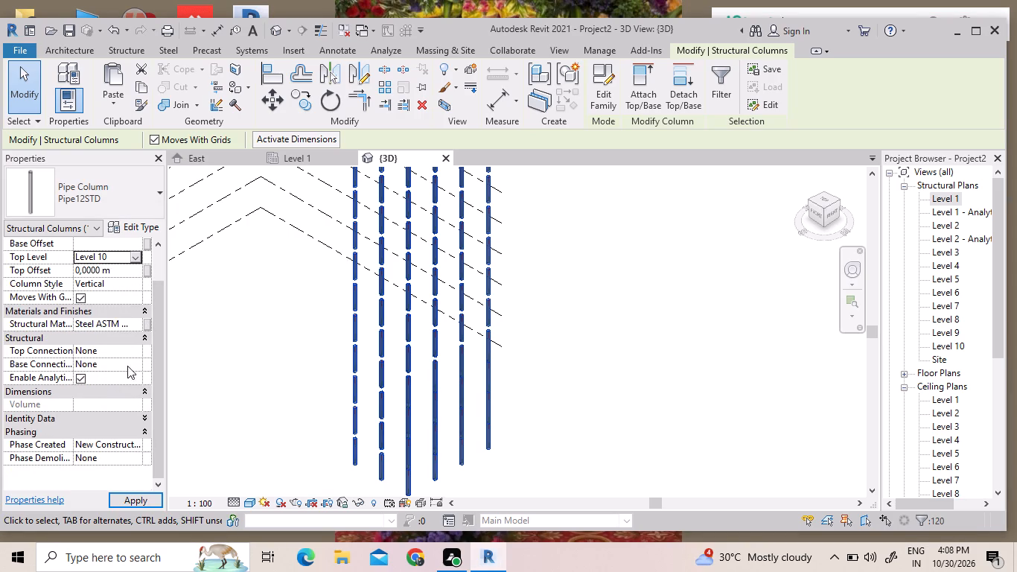
pyautogui.scroll(4, 127, 366)
pyautogui.click(115, 276)
pyautogui.click(115, 282)
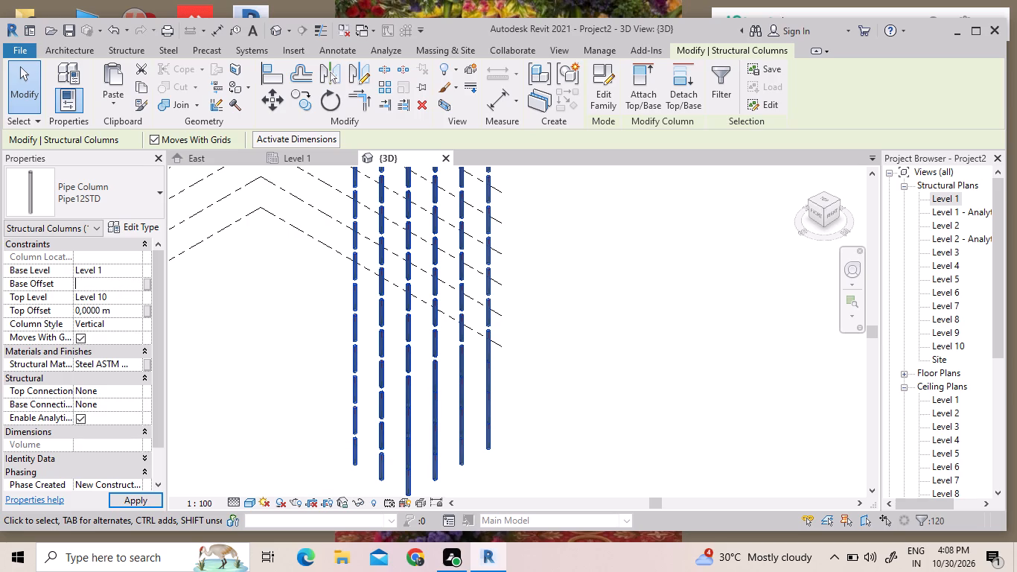
pyautogui.press('0')
pyautogui.press('Return')
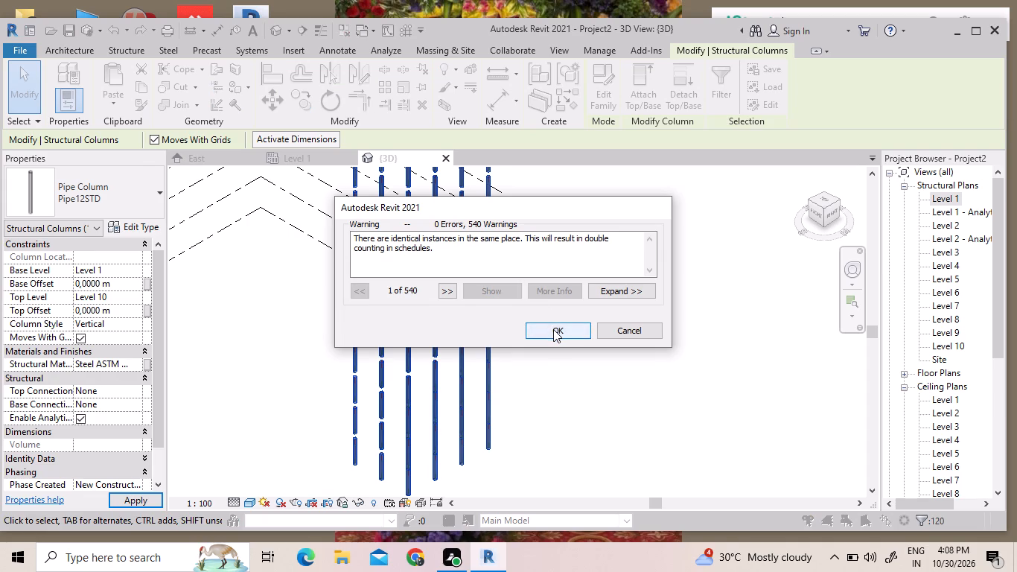
pyautogui.click(553, 329)
# Examine the reworked columns in the 3D view and in the Level 1 structural plan.
pyautogui.scroll(-4, 533, 401)
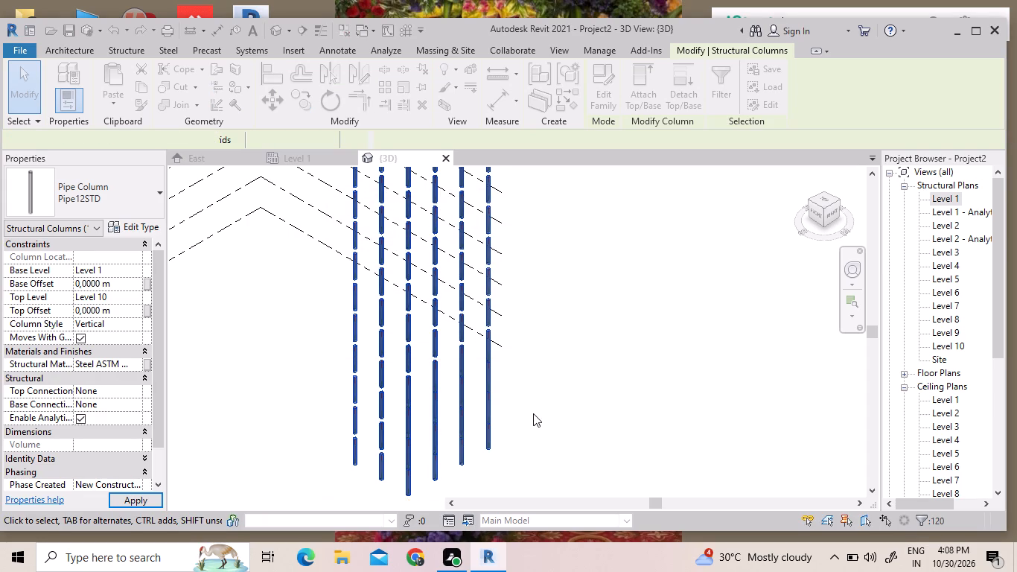
pyautogui.scroll(3, 484, 314)
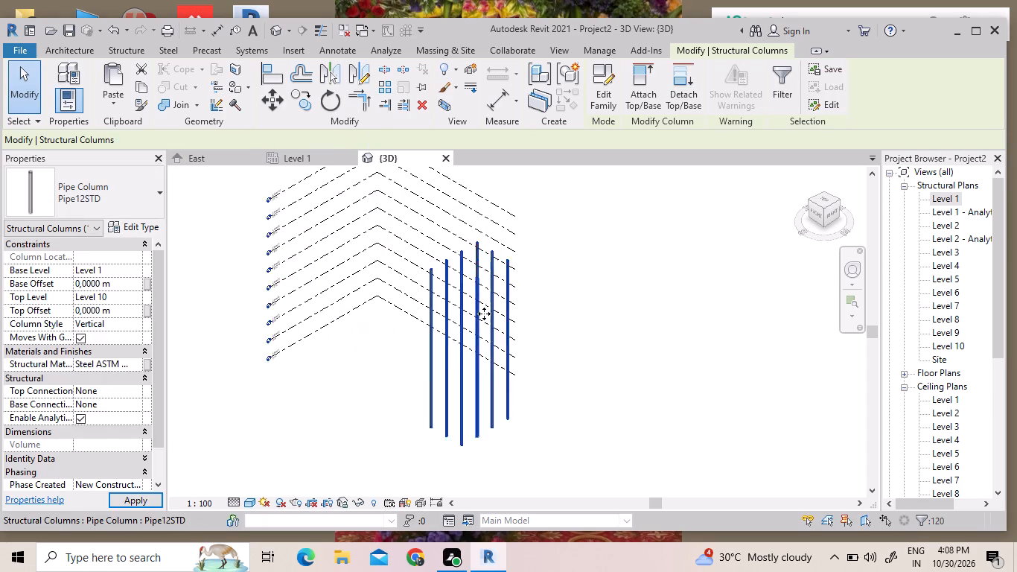
pyautogui.scroll(4, 483, 317)
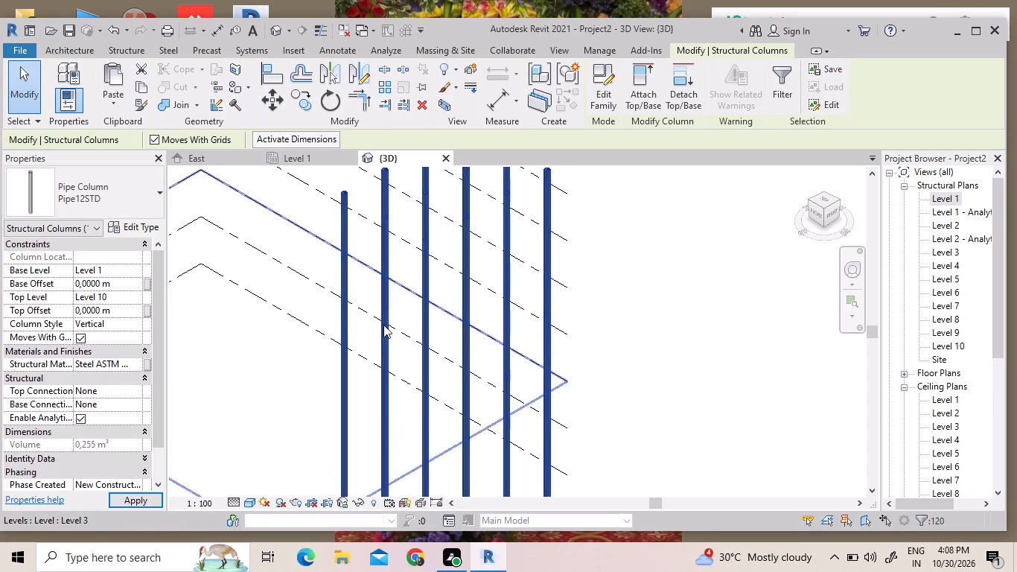
pyautogui.scroll(-3, 392, 357)
pyautogui.click(302, 156)
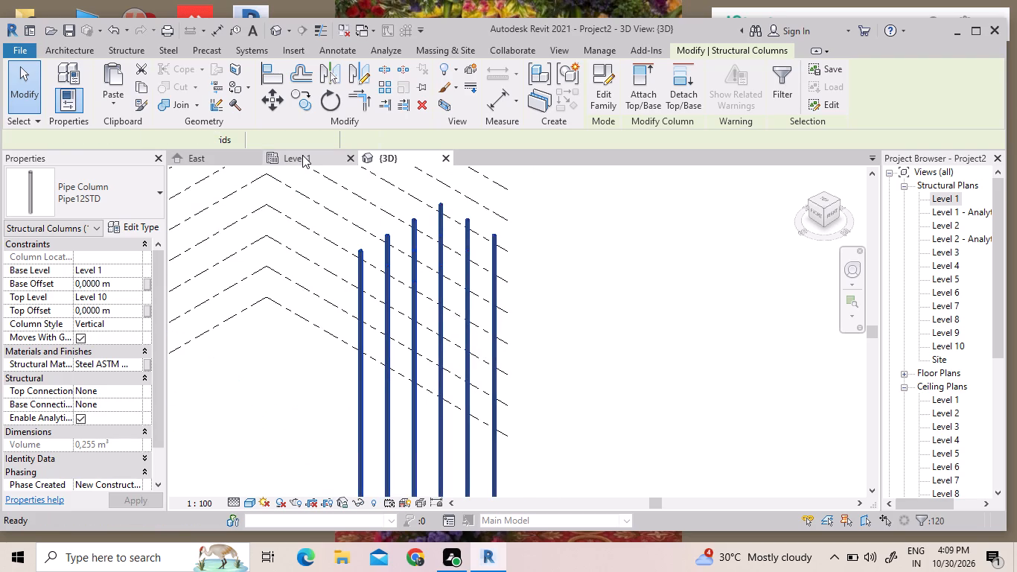
pyautogui.scroll(-6, 487, 289)
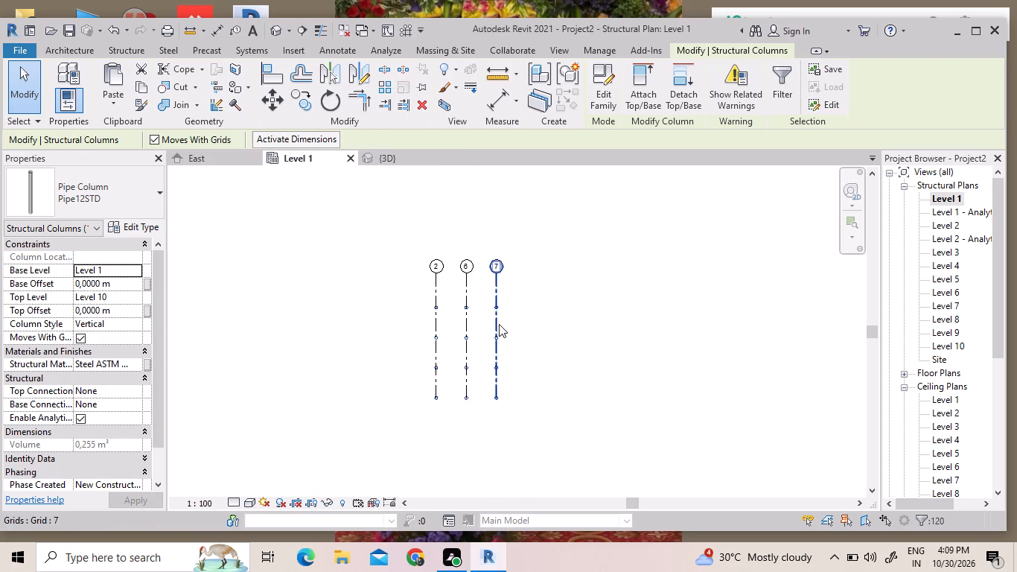
pyautogui.scroll(-4, 499, 324)
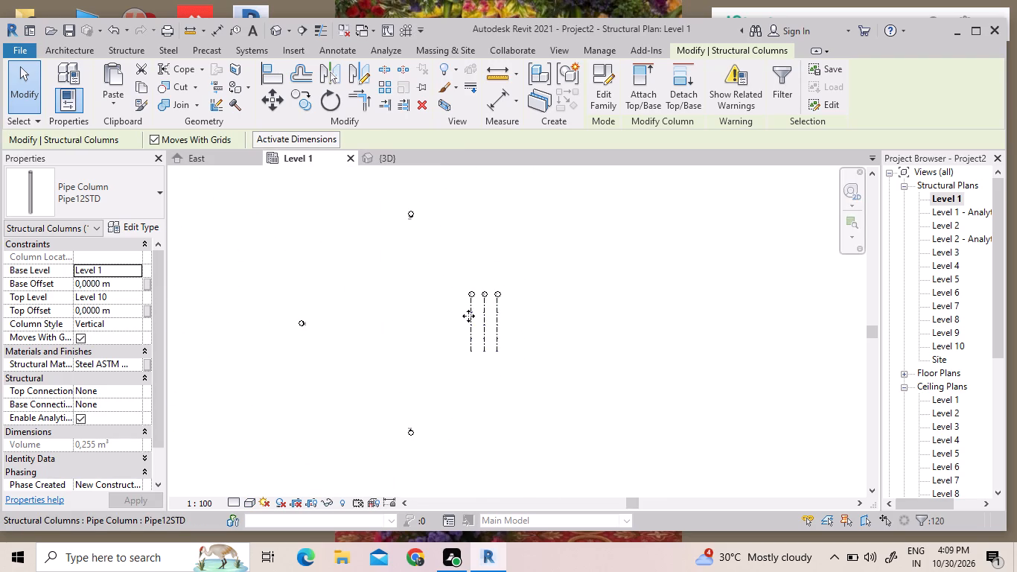
pyautogui.scroll(4, 468, 316)
pyautogui.scroll(-20, 467, 323)
pyautogui.scroll(-5, 467, 323)
pyautogui.scroll(20, 468, 329)
pyautogui.scroll(1, 468, 329)
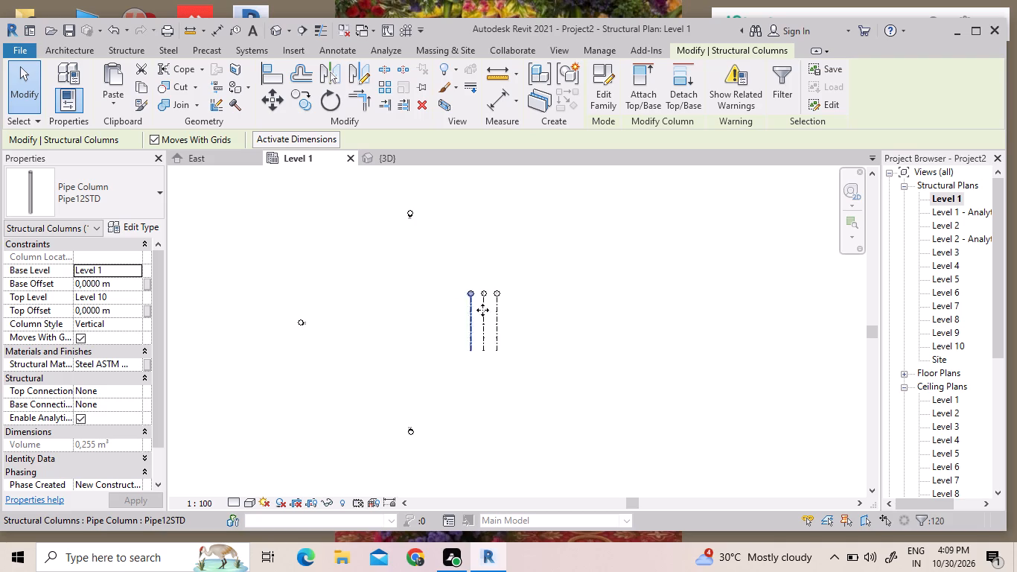
# Check the selected columns in the Level 1 structural plan and the East elevation, and clear the selection.
pyautogui.scroll(10, 494, 285)
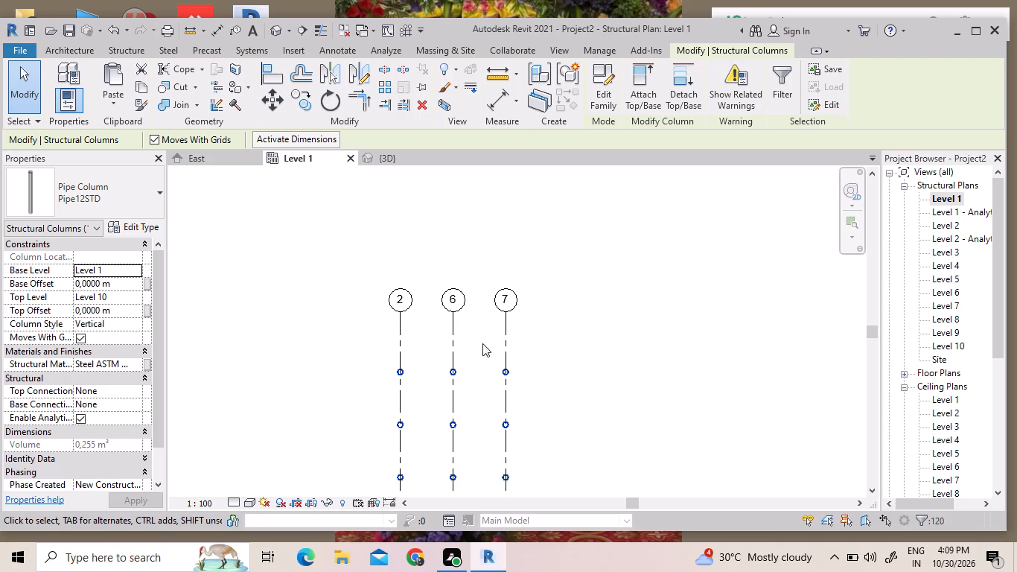
pyautogui.click(211, 164)
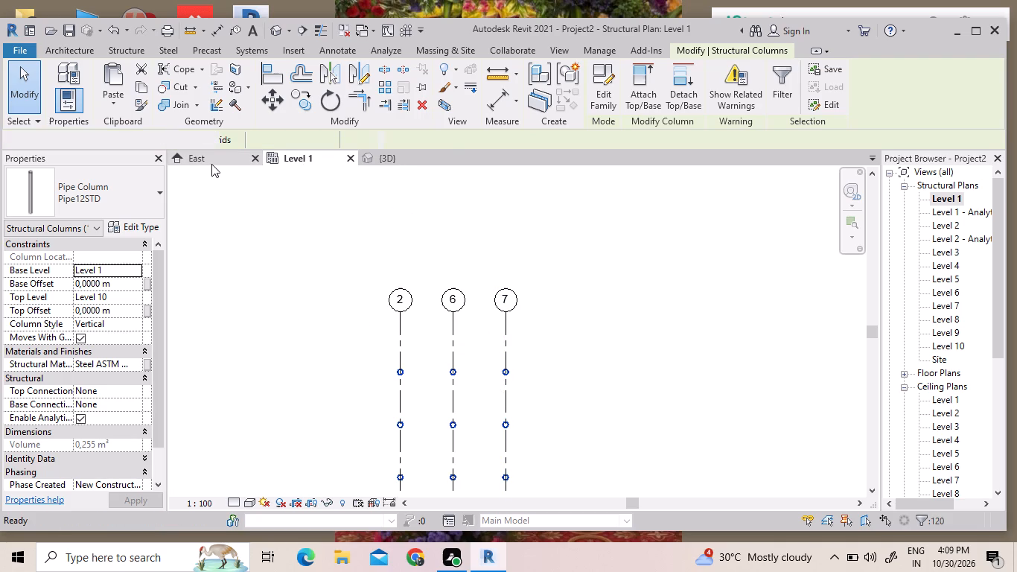
pyautogui.scroll(-2, 372, 401)
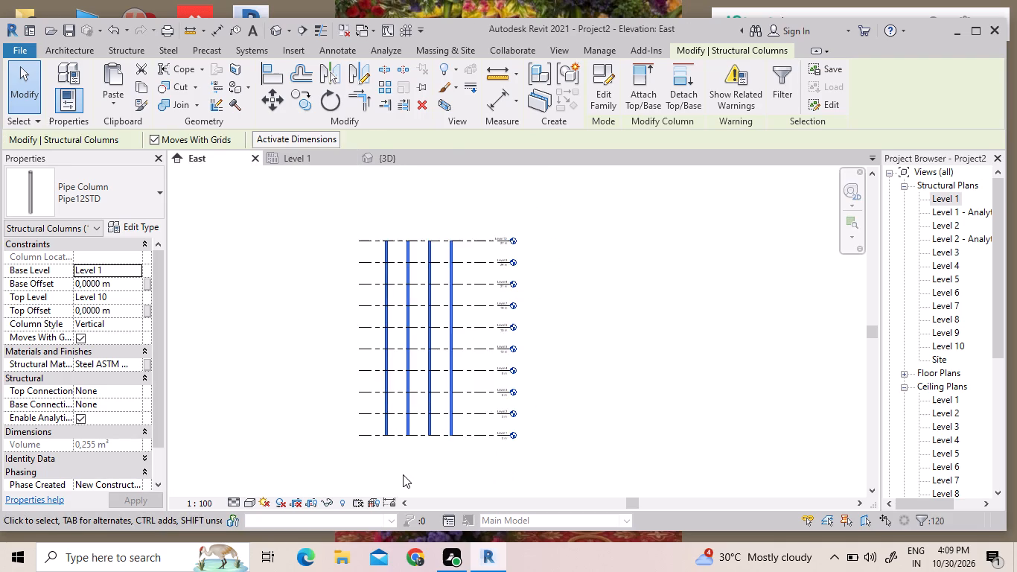
pyautogui.scroll(-3, 407, 467)
pyautogui.scroll(8, 413, 322)
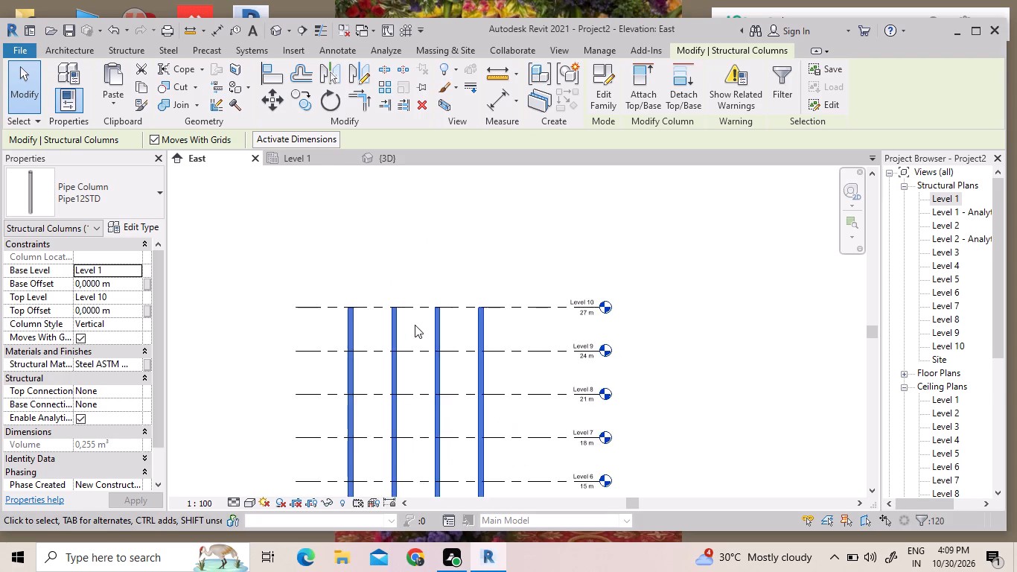
pyautogui.scroll(2, 415, 325)
pyautogui.rightClick(443, 208)
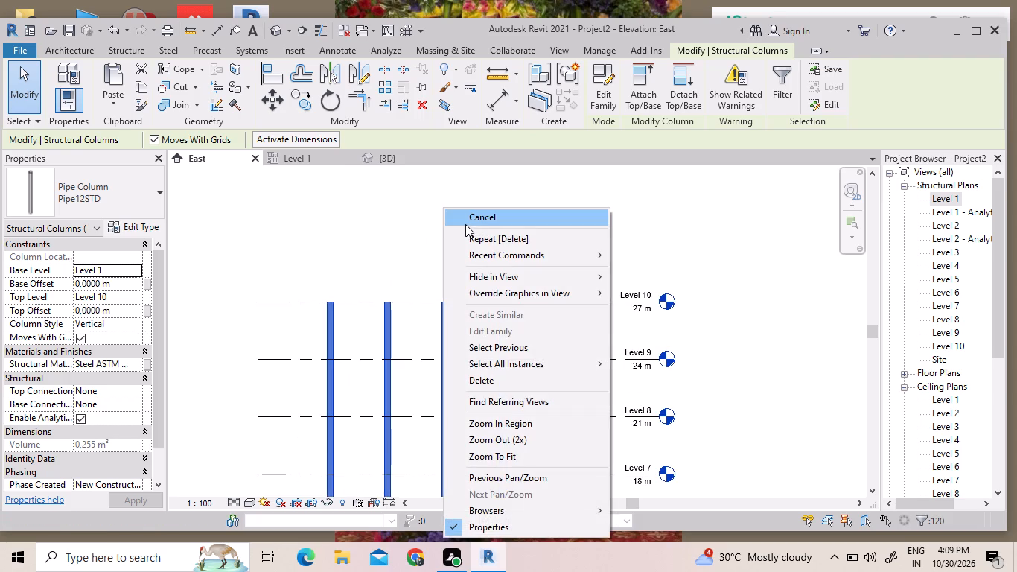
pyautogui.click(466, 223)
# Examine the full height of the columns against Levels 1 to 10 in the East elevation.
pyautogui.scroll(-2, 455, 244)
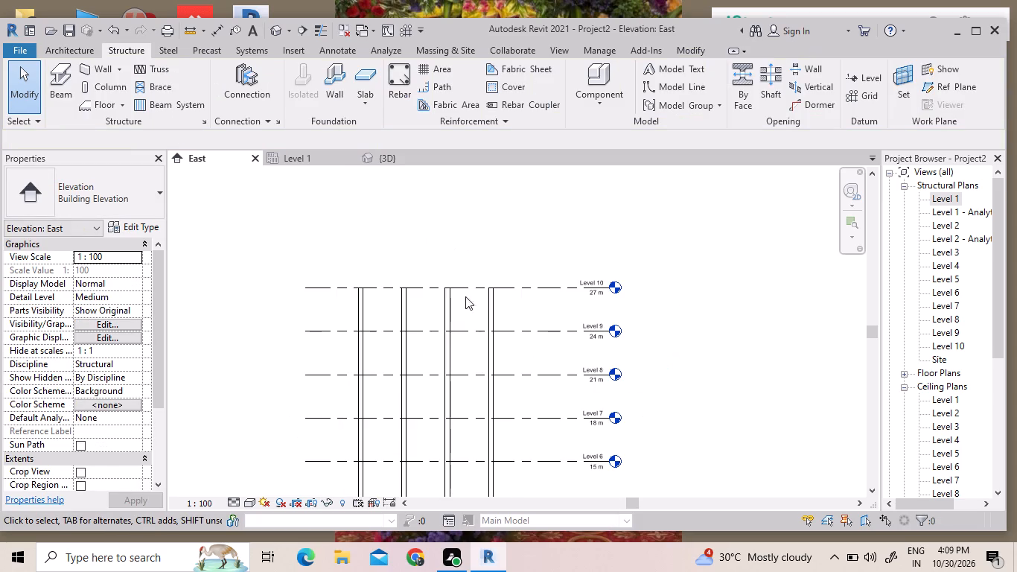
pyautogui.scroll(-7, 475, 362)
pyautogui.scroll(-2, 477, 437)
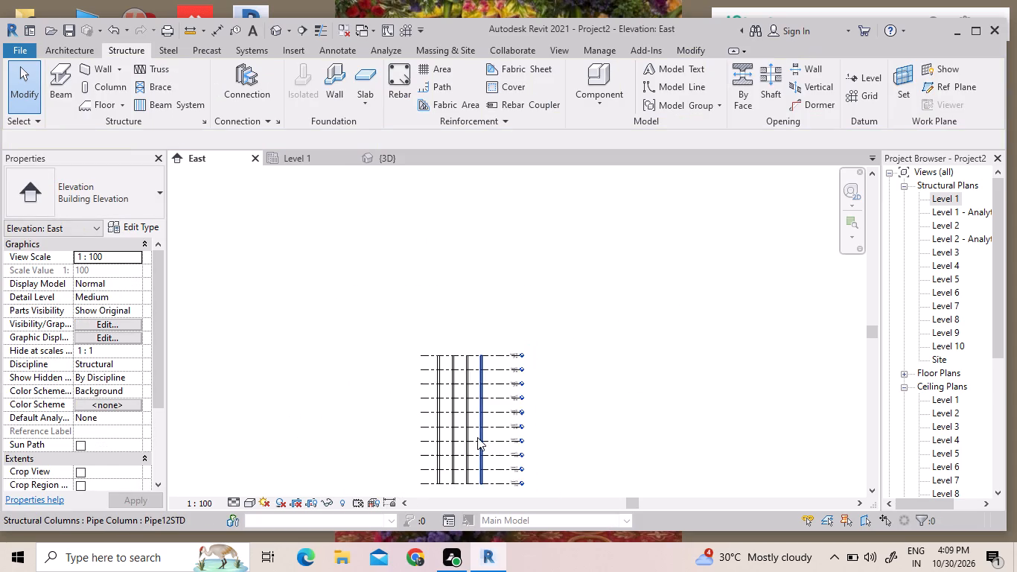
pyautogui.scroll(4, 477, 480)
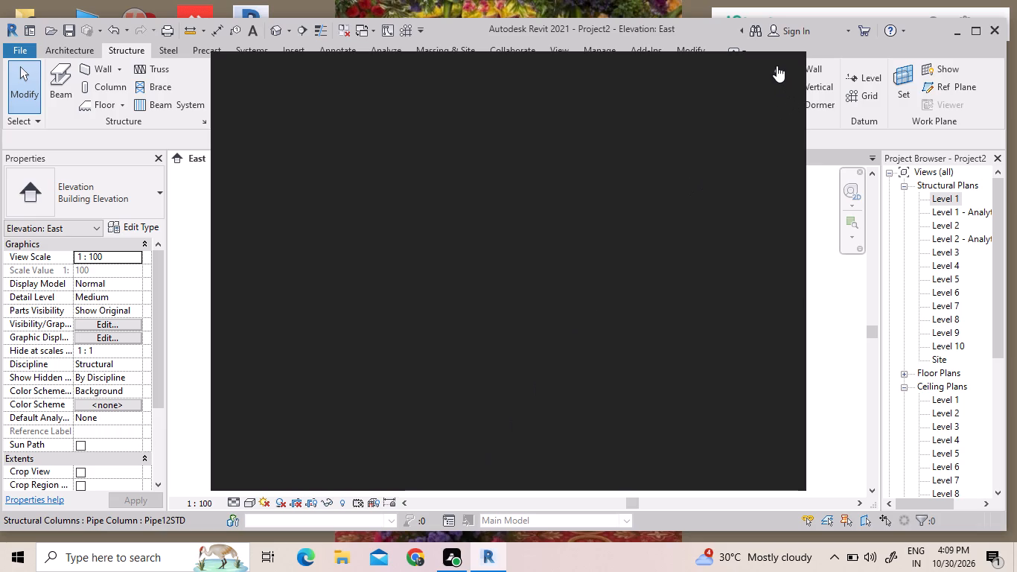
pyautogui.click(776, 65)
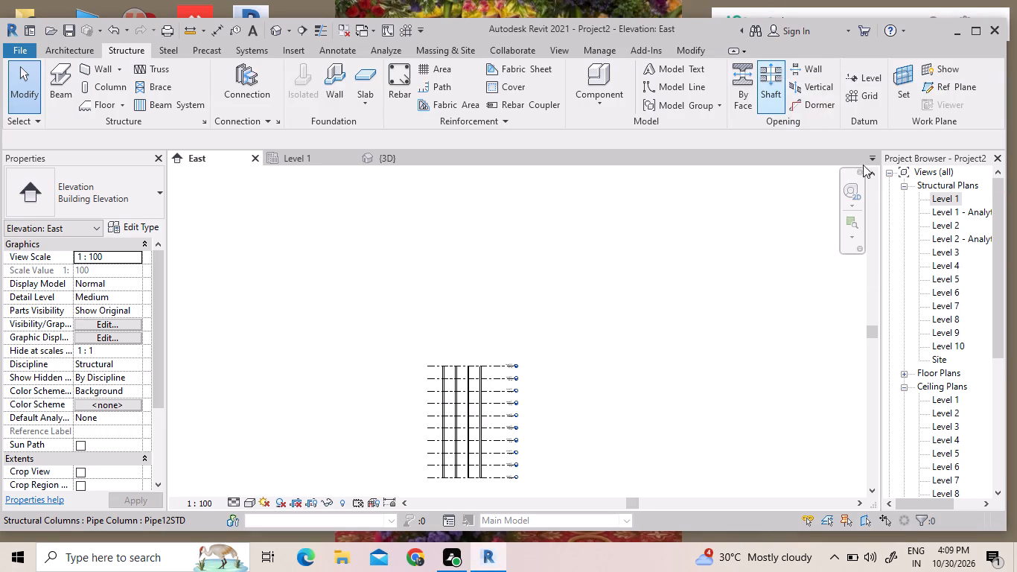
pyautogui.scroll(3, 549, 519)
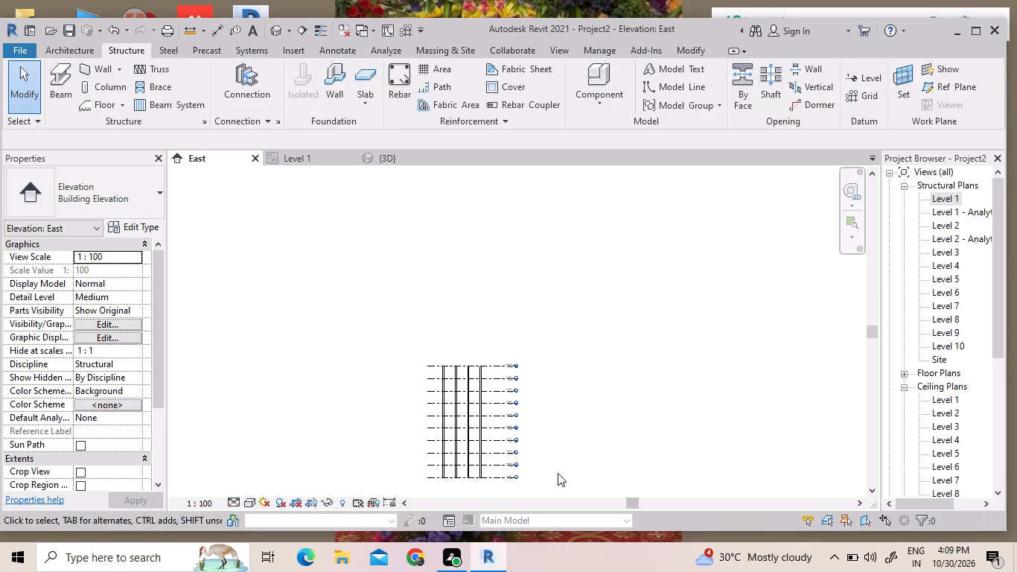
pyautogui.scroll(10, 482, 493)
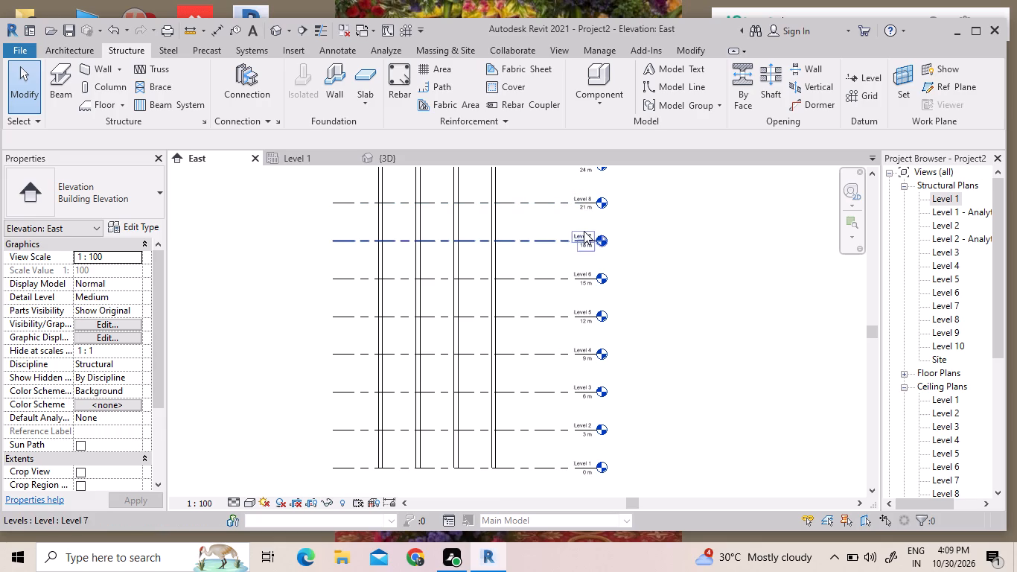
# Examine the tops of the Pipe12STD columns up close and as a group in the 3D view.
pyautogui.click(388, 159)
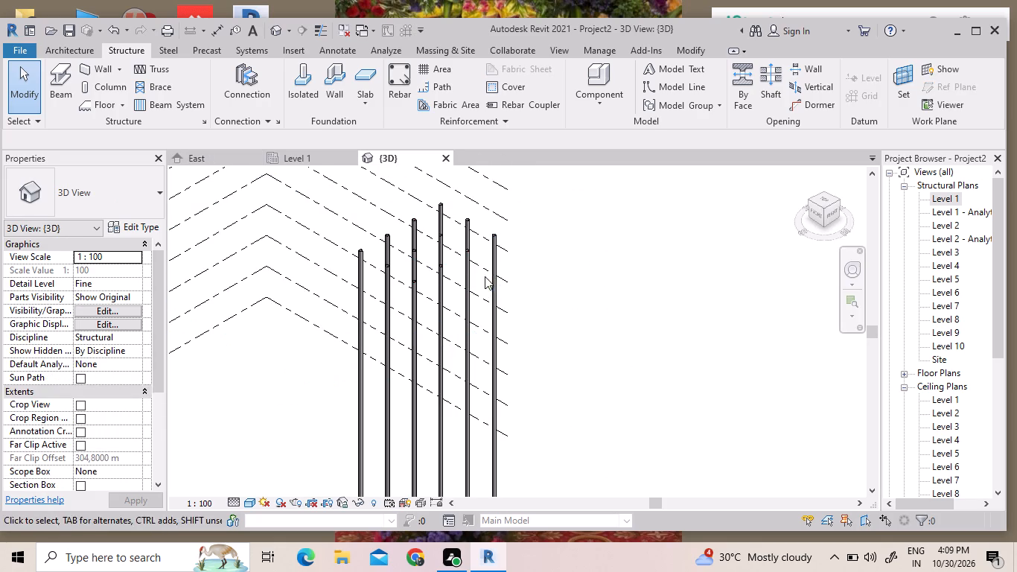
pyautogui.scroll(7, 441, 264)
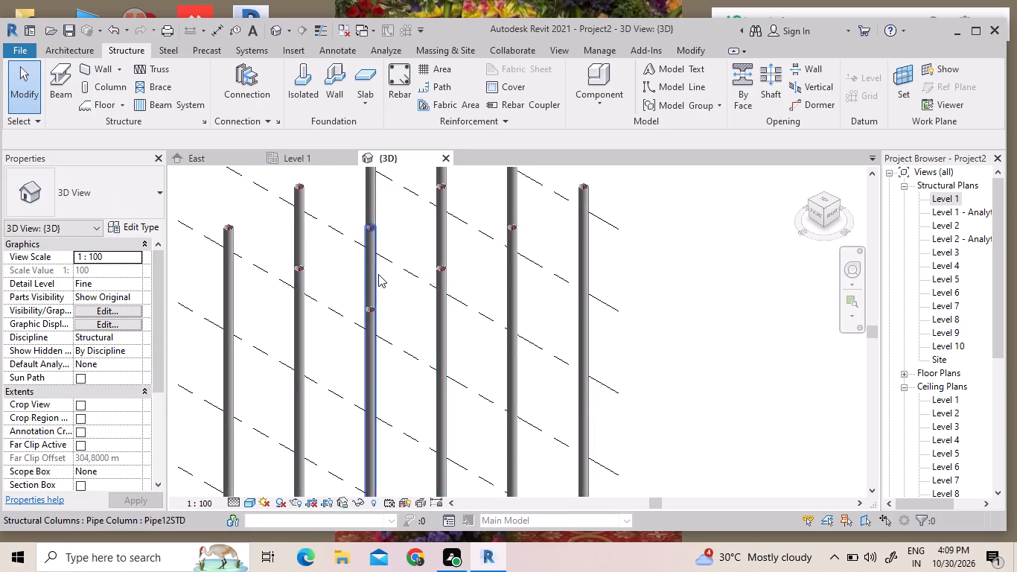
pyautogui.scroll(7, 354, 314)
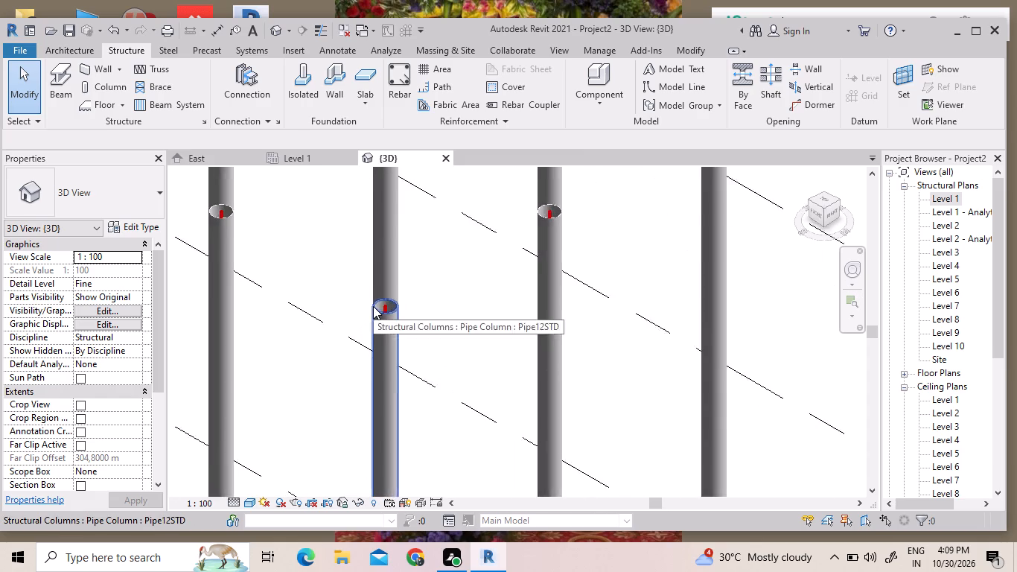
pyautogui.scroll(-12, 374, 314)
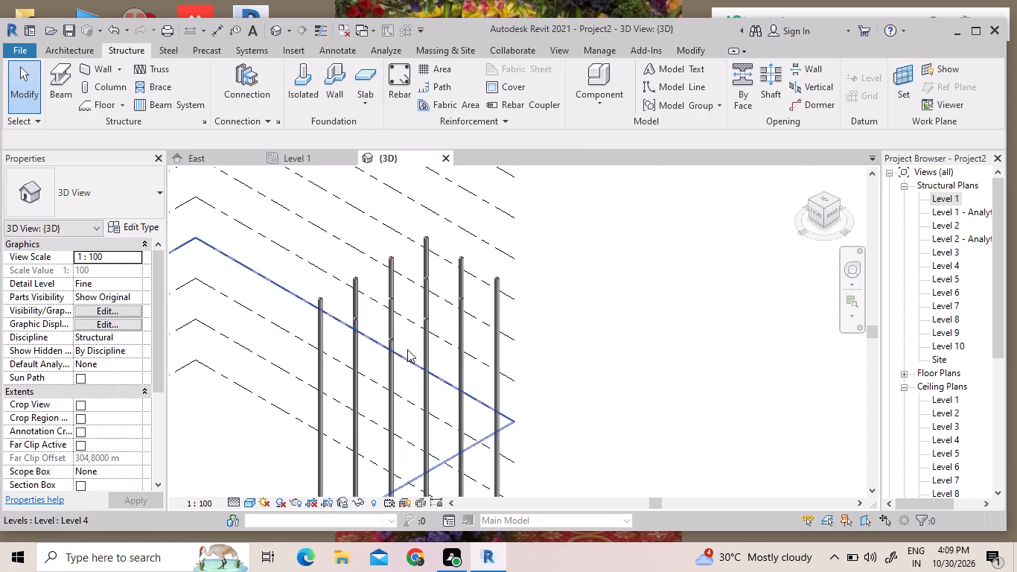
pyautogui.scroll(3, 428, 267)
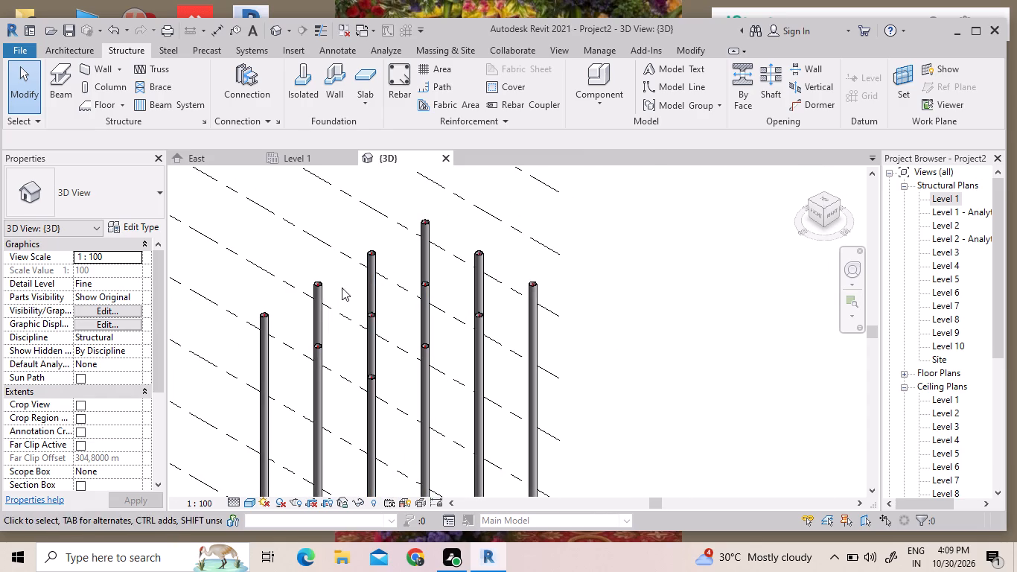
pyautogui.scroll(-8, 462, 290)
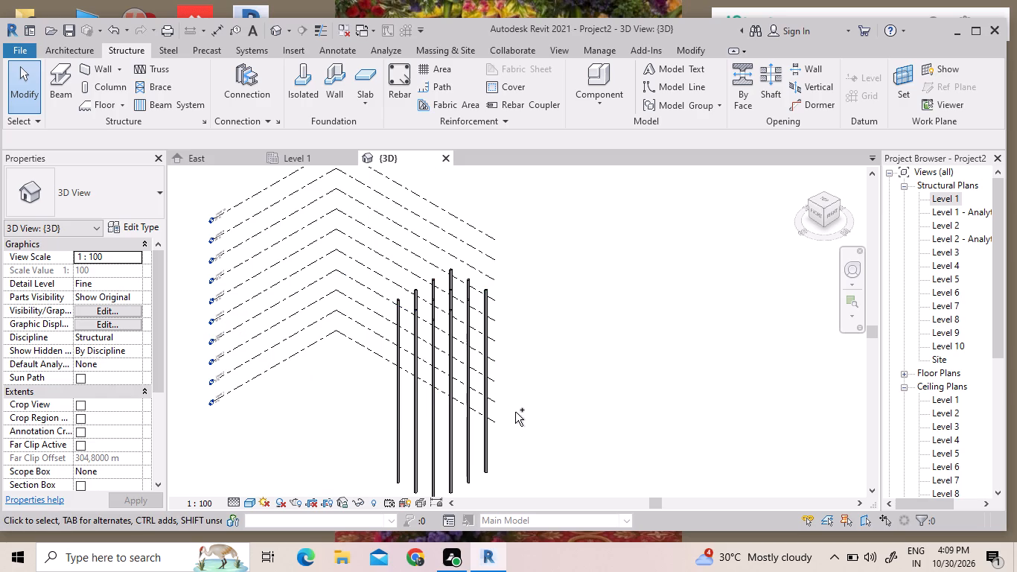
# Inspect the column group and its alignment with the levels from several sides in the 3D view.
pyautogui.keyDown('shift'); pyautogui.moveTo(515, 411); pyautogui.dragTo(373, 285, button='middle'); pyautogui.keyUp('shift')
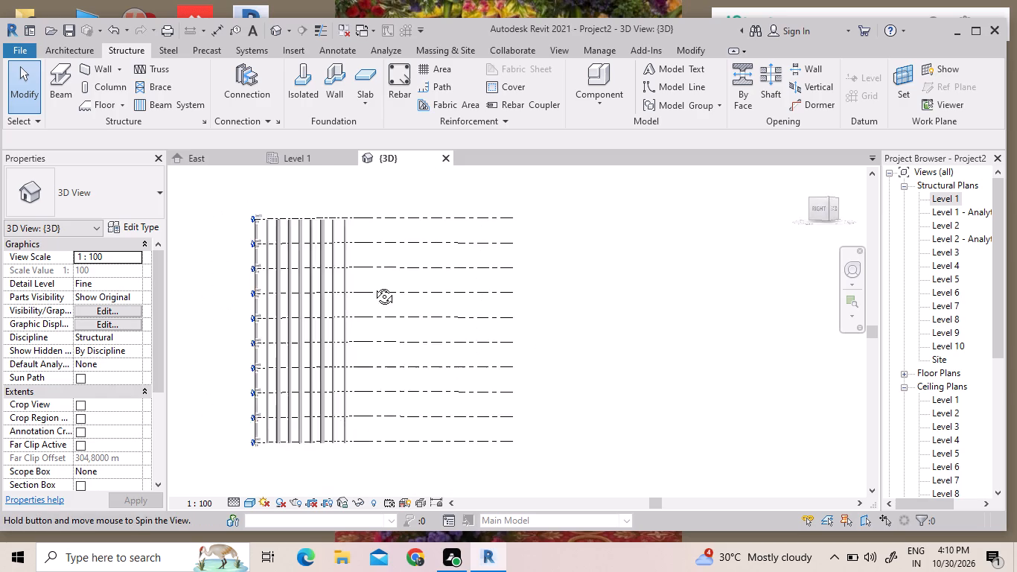
pyautogui.keyDown('shift'); pyautogui.moveTo(373, 285); pyautogui.dragTo(220, 320, button='middle'); pyautogui.keyUp('shift')
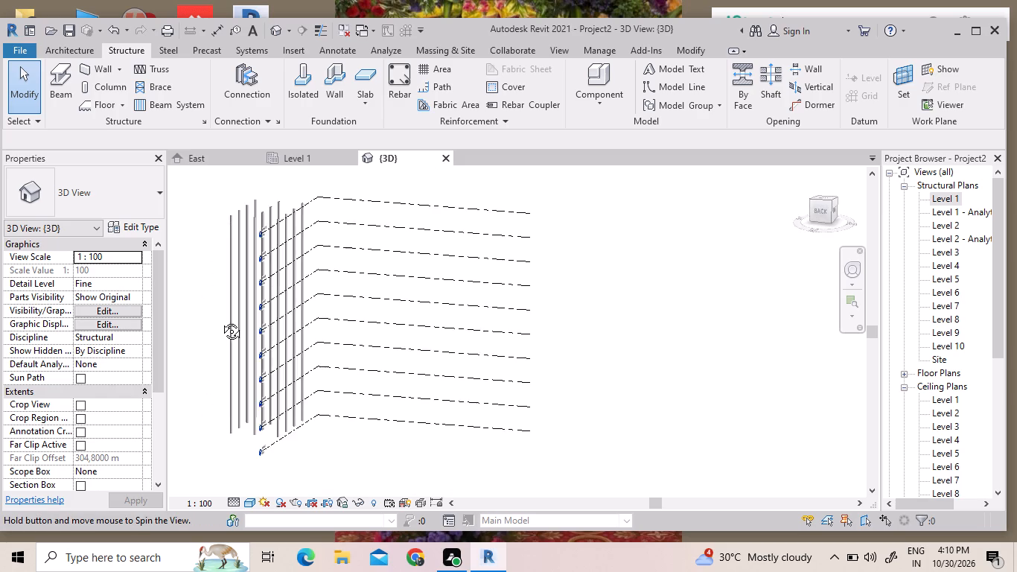
pyautogui.keyDown('shift'); pyautogui.moveTo(220, 320); pyautogui.dragTo(272, 367, button='middle'); pyautogui.keyUp('shift')
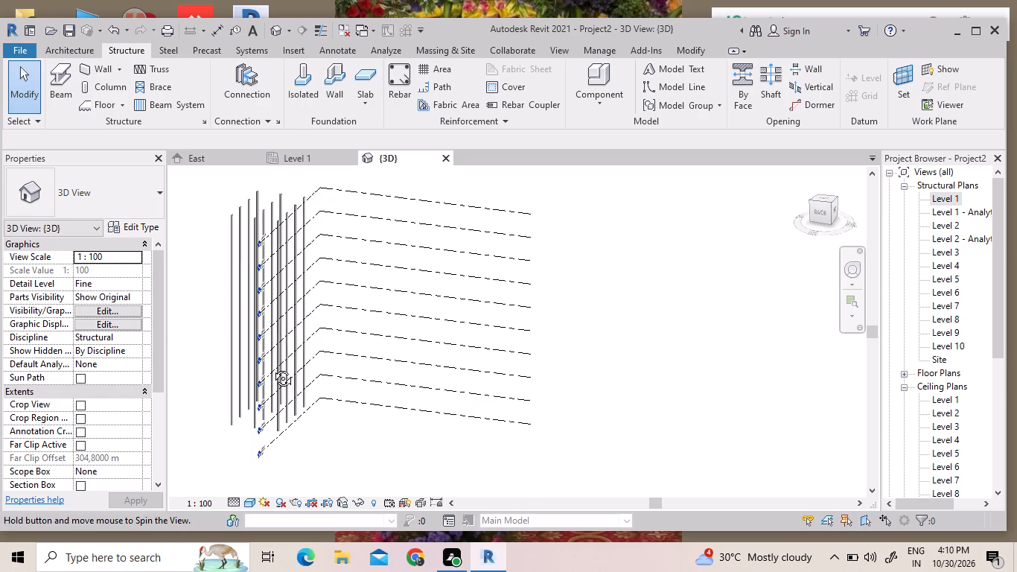
pyautogui.keyDown('shift'); pyautogui.moveTo(272, 367); pyautogui.dragTo(467, 329, button='middle'); pyautogui.keyUp('shift')
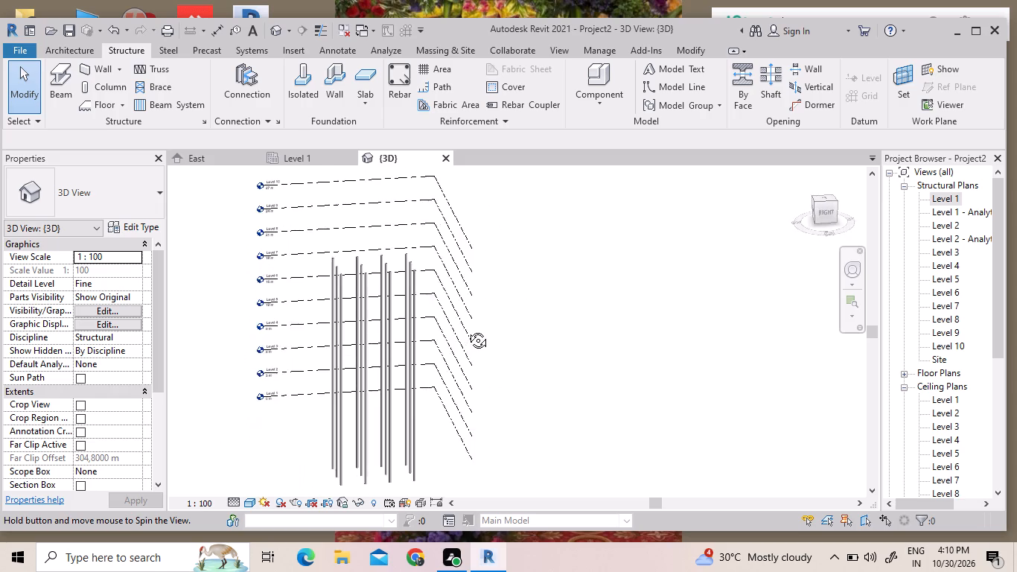
pyautogui.keyDown('shift'); pyautogui.moveTo(467, 329); pyautogui.dragTo(458, 287, button='middle'); pyautogui.keyUp('shift')
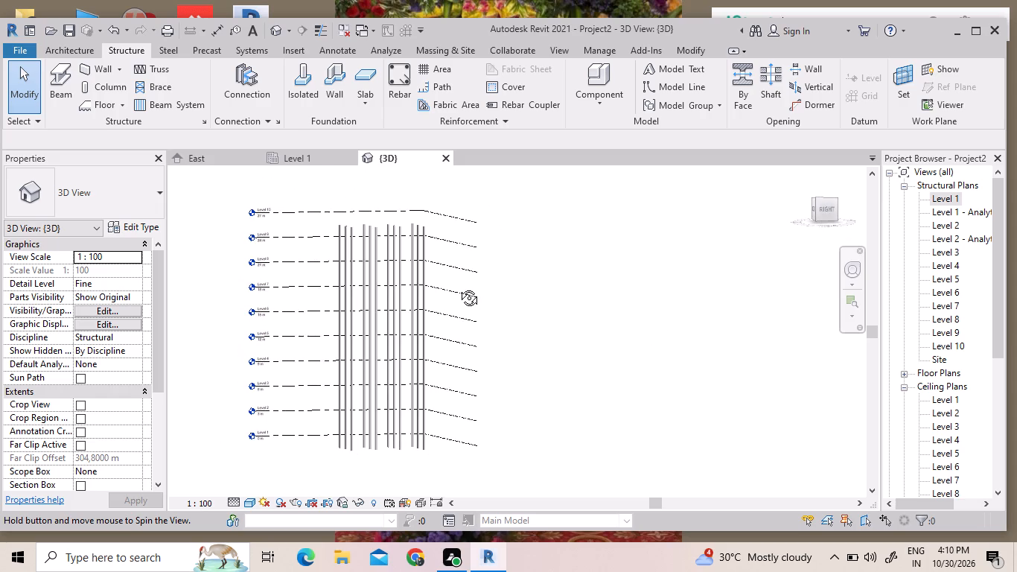
pyautogui.keyDown('shift'); pyautogui.moveTo(458, 287); pyautogui.dragTo(521, 366, button='middle'); pyautogui.keyUp('shift')
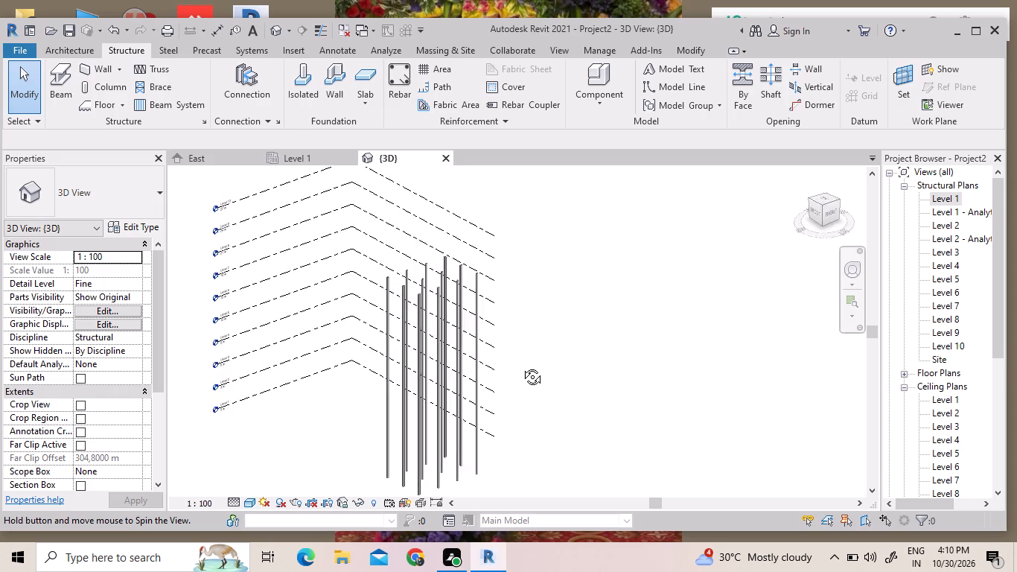
pyautogui.keyDown('shift'); pyautogui.moveTo(521, 366); pyautogui.dragTo(485, 448, button='middle'); pyautogui.keyUp('shift')
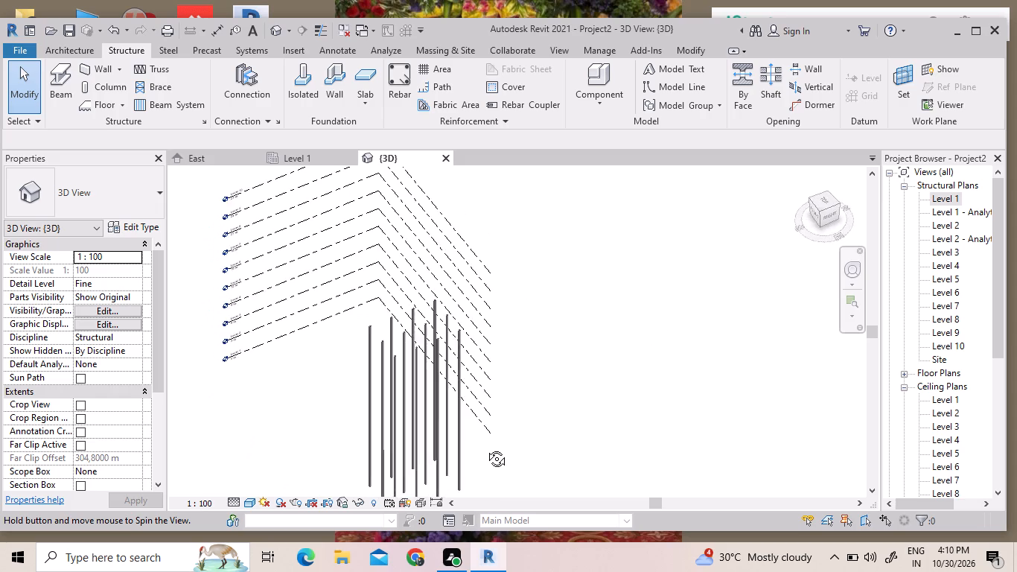
pyautogui.keyDown('shift'); pyautogui.moveTo(485, 448); pyautogui.dragTo(444, 273, button='middle'); pyautogui.keyUp('shift')
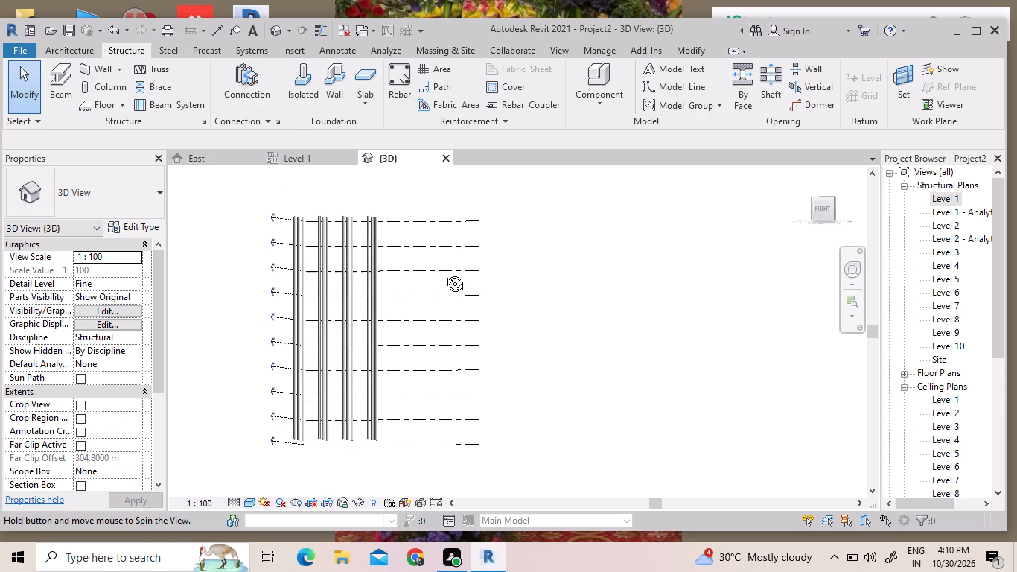
pyautogui.keyDown('shift'); pyautogui.moveTo(444, 273); pyautogui.dragTo(494, 280, button='middle'); pyautogui.keyUp('shift')
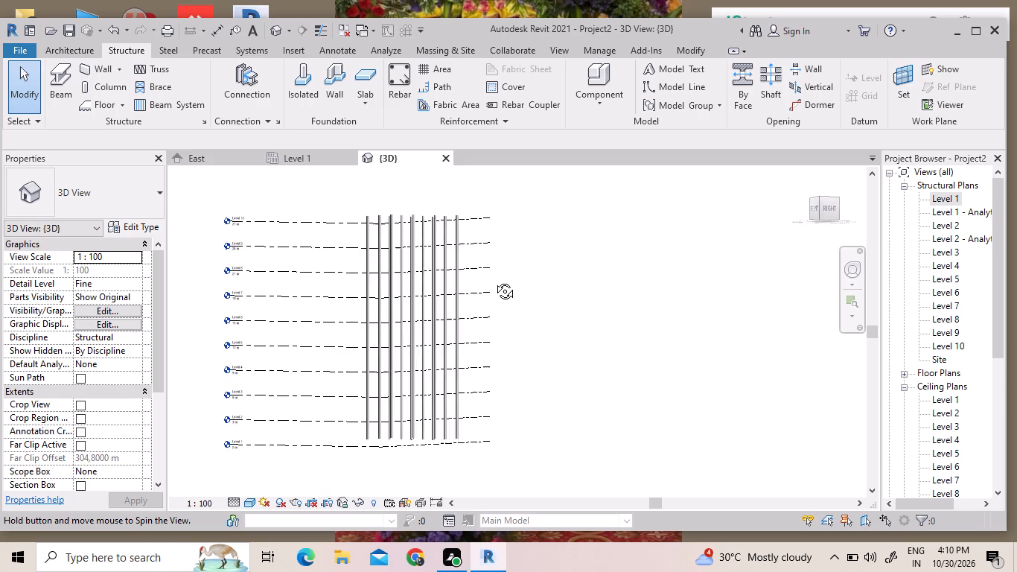
pyautogui.keyDown('shift'); pyautogui.moveTo(494, 280); pyautogui.dragTo(509, 301, button='middle'); pyautogui.keyUp('shift')
pyautogui.scroll(3, 439, 252)
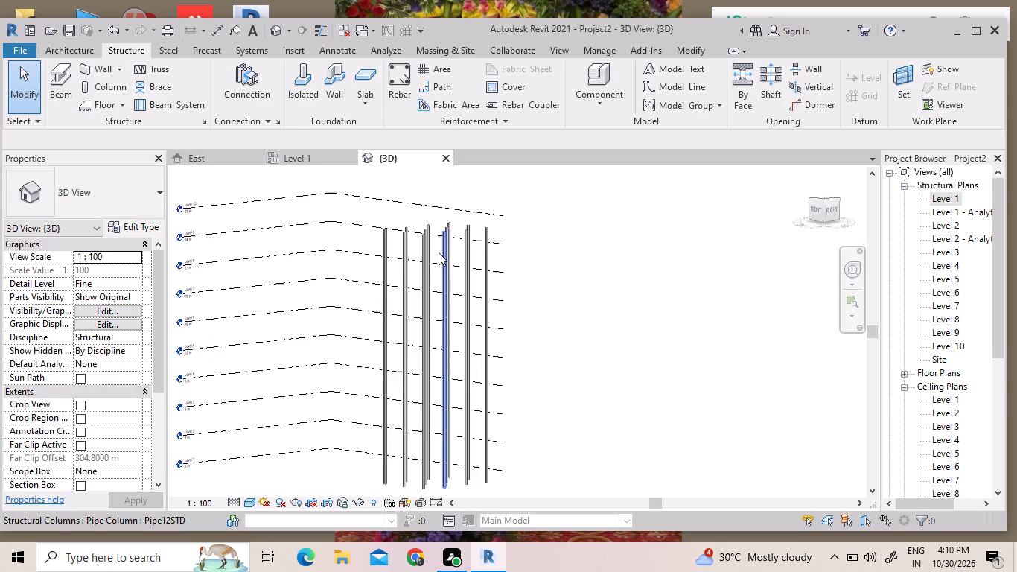
pyautogui.scroll(5, 446, 270)
pyautogui.keyDown('shift'); pyautogui.moveTo(616, 278); pyautogui.dragTo(616, 294, button='middle'); pyautogui.keyUp('shift')
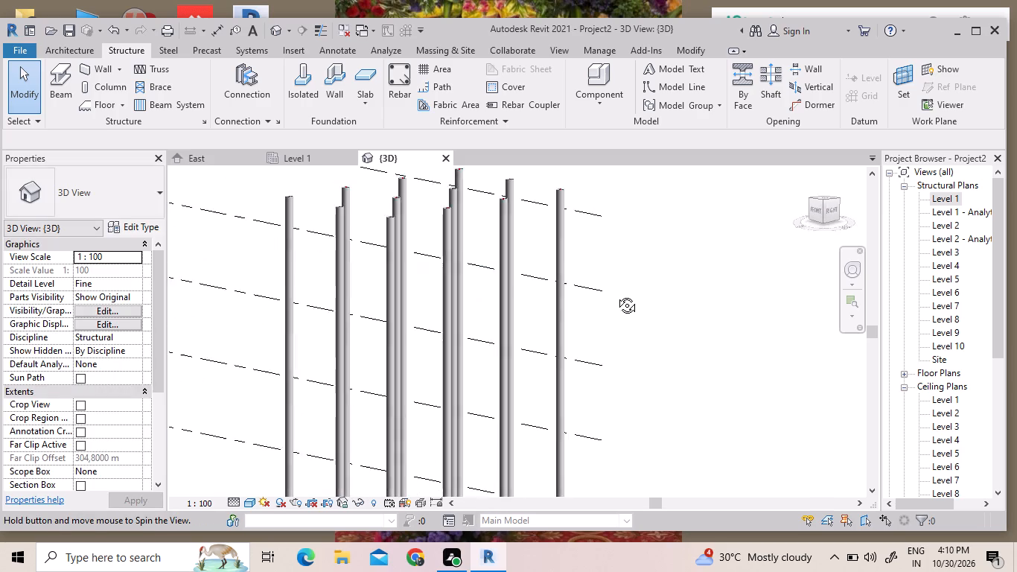
pyautogui.keyDown('shift'); pyautogui.moveTo(616, 294); pyautogui.dragTo(555, 287, button='middle'); pyautogui.keyUp('shift')
pyautogui.keyDown('shift'); pyautogui.scroll(-1, 513, 356); pyautogui.keyUp('shift')
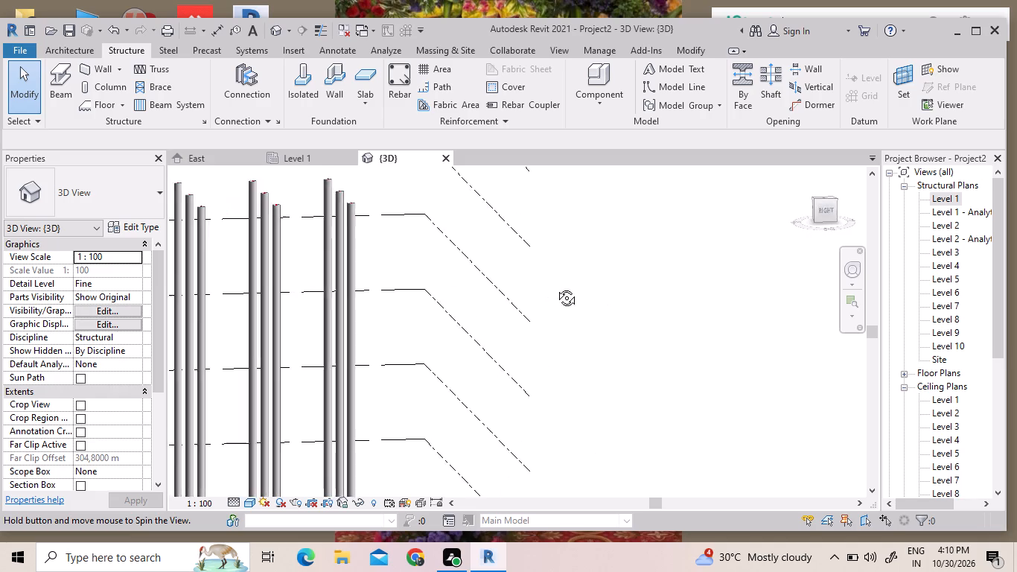
pyautogui.keyDown('shift'); pyautogui.moveTo(555, 287); pyautogui.dragTo(564, 285, button='middle'); pyautogui.keyUp('shift')
pyautogui.keyDown('shift'); pyautogui.scroll(1, 567, 280); pyautogui.keyUp('shift')
pyautogui.scroll(-12, 569, 276)
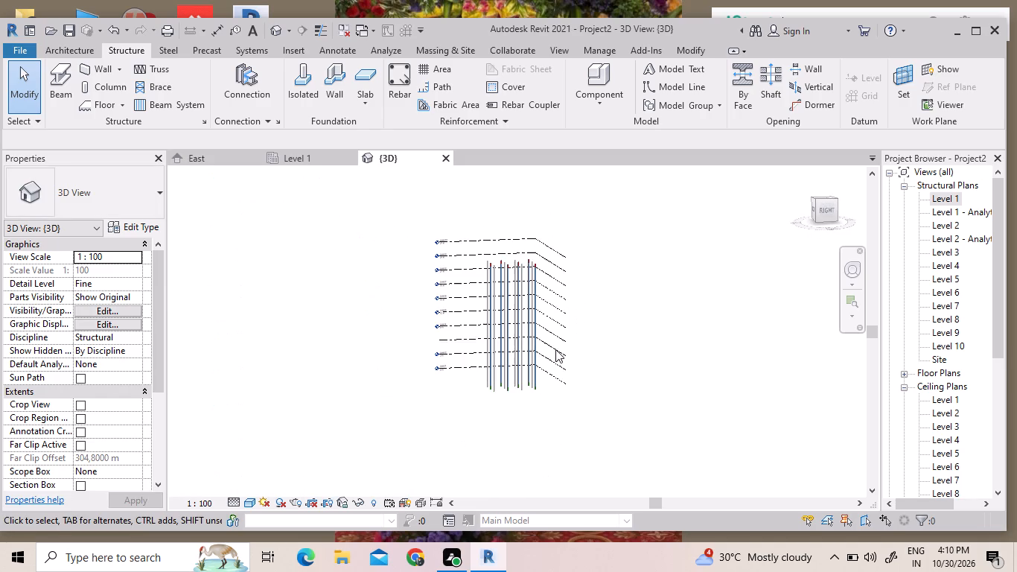
pyautogui.moveTo(547, 363); pyautogui.dragTo(495, 341, button='middle')
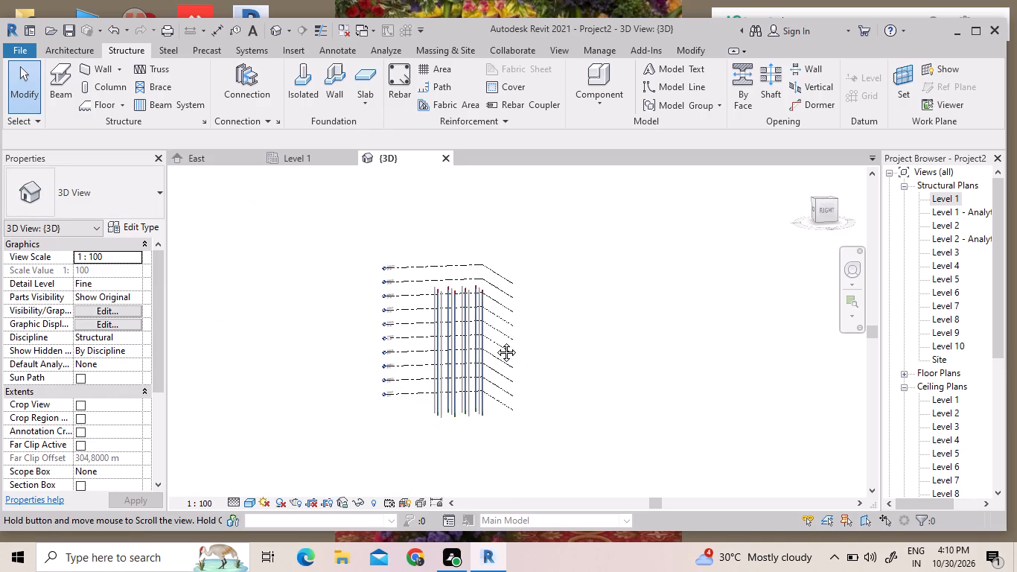
pyautogui.moveTo(495, 341); pyautogui.dragTo(504, 324, button='middle')
pyautogui.keyDown('shift'); pyautogui.moveTo(634, 250); pyautogui.dragTo(549, 399, button='middle'); pyautogui.keyUp('shift')
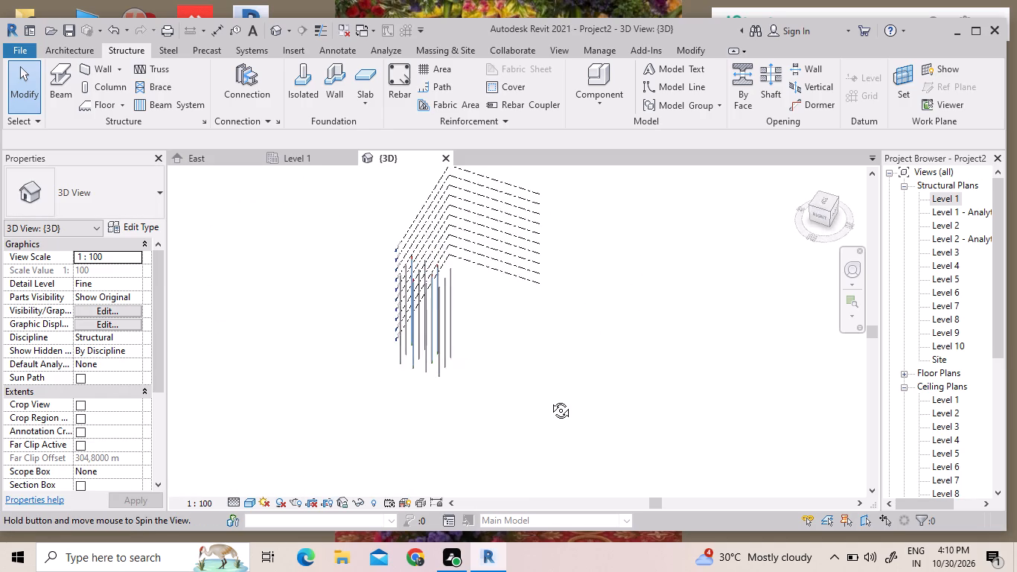
pyautogui.keyDown('shift'); pyautogui.moveTo(549, 399); pyautogui.dragTo(435, 322, button='middle'); pyautogui.keyUp('shift')
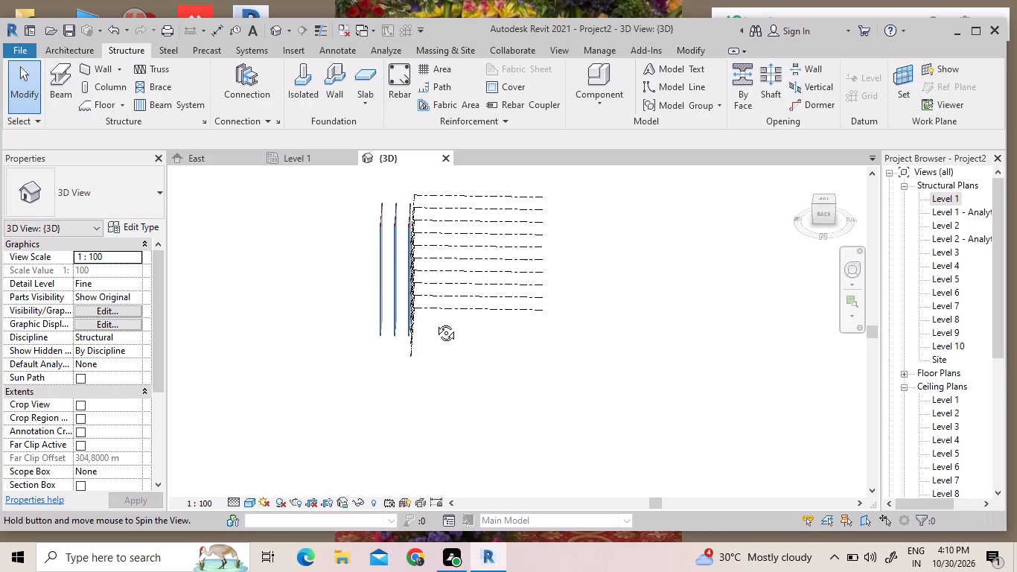
pyautogui.keyDown('shift'); pyautogui.moveTo(435, 322); pyautogui.dragTo(250, 280, button='middle'); pyautogui.keyUp('shift')
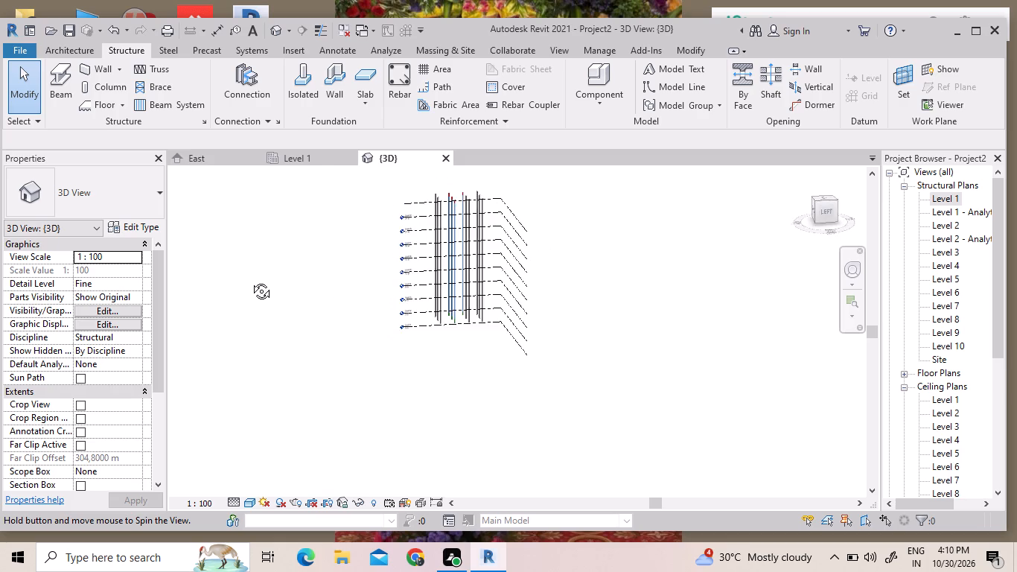
pyautogui.keyDown('shift'); pyautogui.moveTo(250, 280); pyautogui.dragTo(595, 275, button='middle'); pyautogui.keyUp('shift')
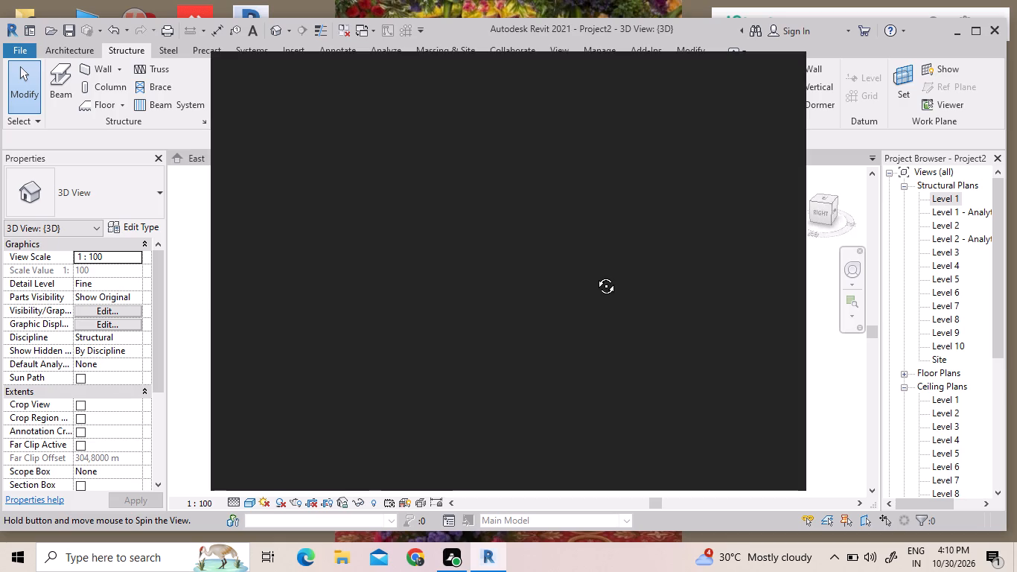
# Examine the columns against Levels 1 to 10 in the 3D view from the right, bottom, back and left orthographic sides.
pyautogui.keyDown('shift'); pyautogui.moveTo(595, 275); pyautogui.dragTo(596, 273, button='middle'); pyautogui.keyUp('shift')
pyautogui.click(772, 74)
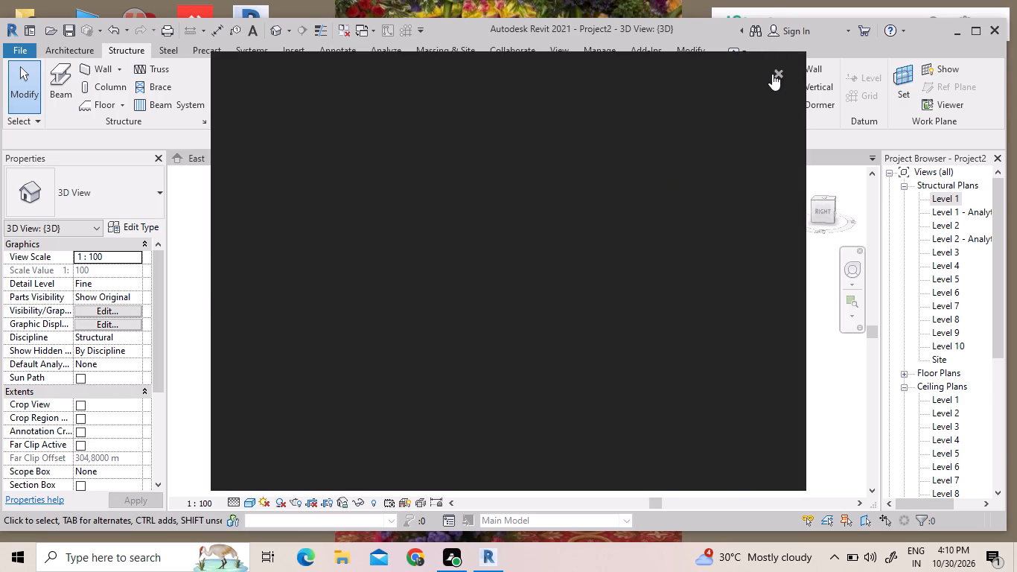
pyautogui.scroll(3, 827, 213)
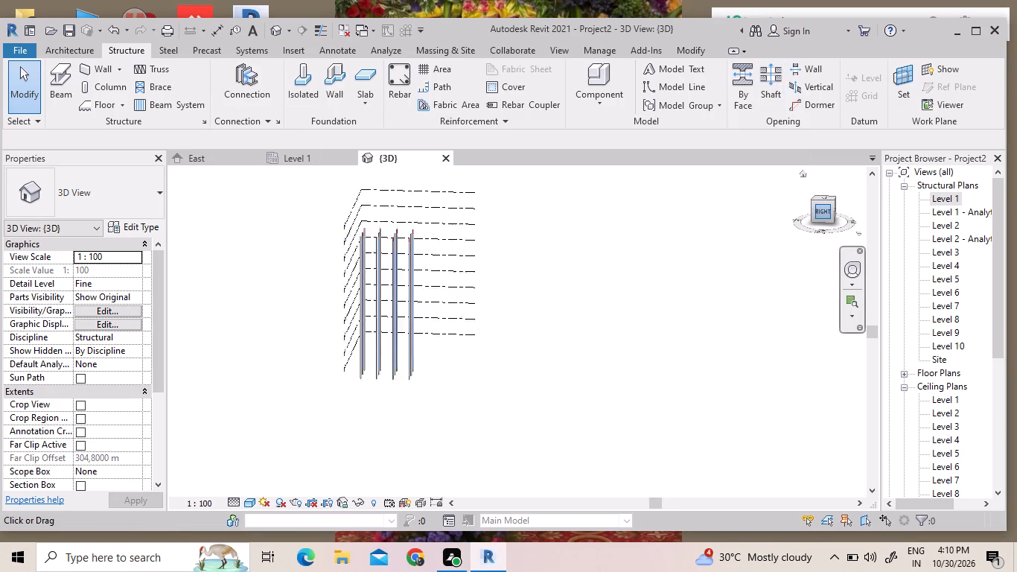
pyautogui.click(827, 213)
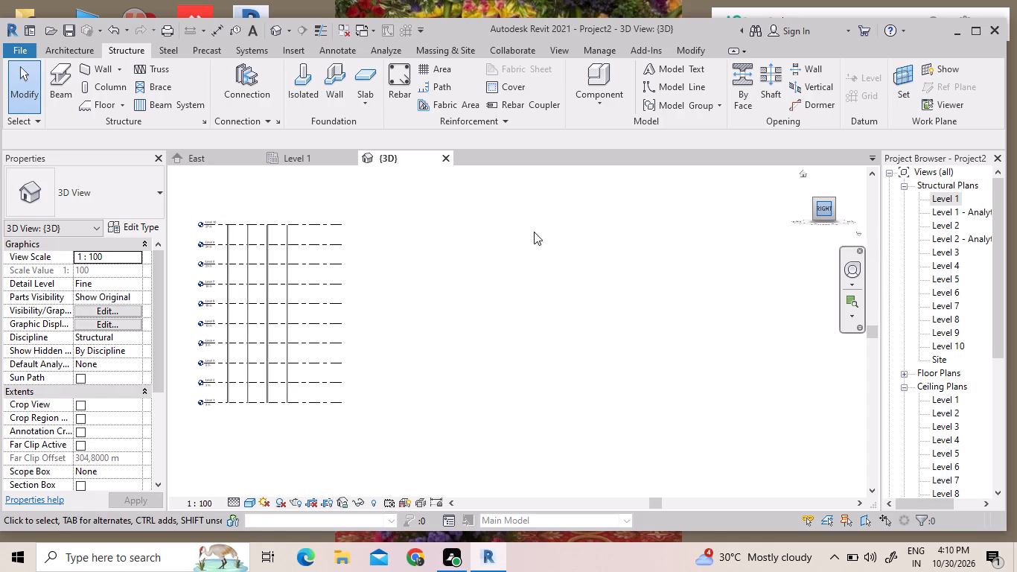
pyautogui.scroll(4, 525, 250)
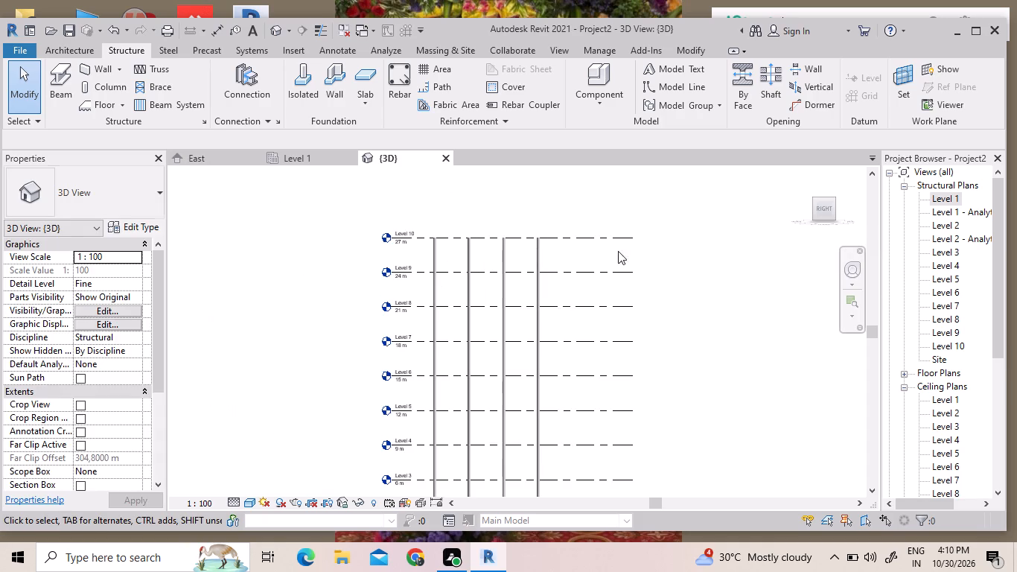
pyautogui.click(823, 228)
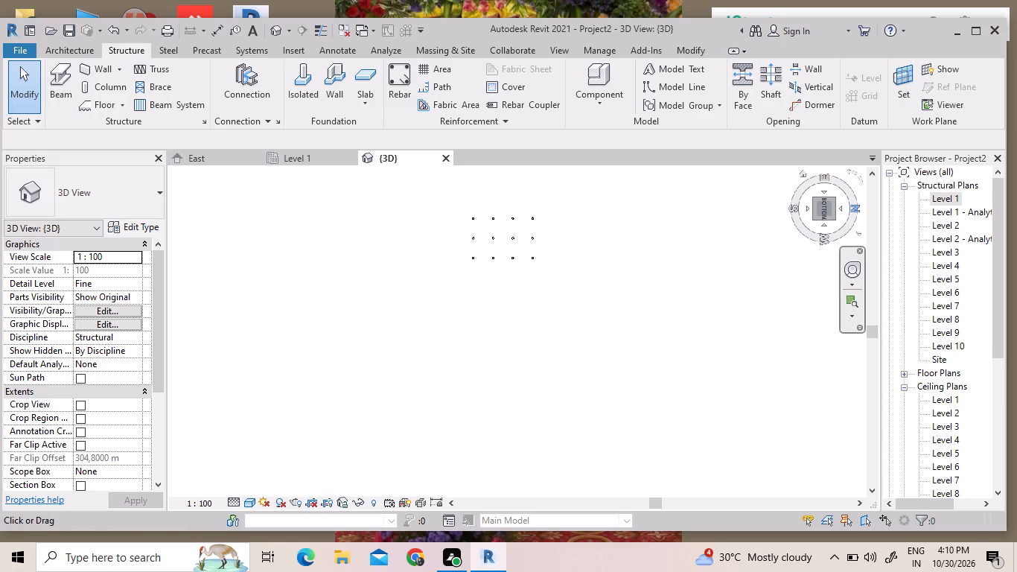
pyautogui.click(849, 208)
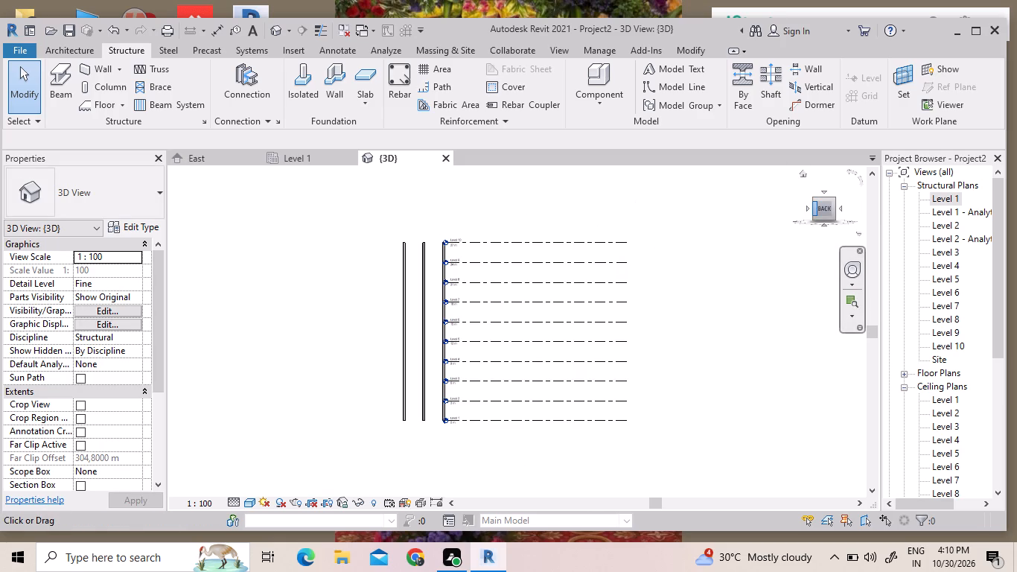
pyautogui.scroll(3, 814, 218)
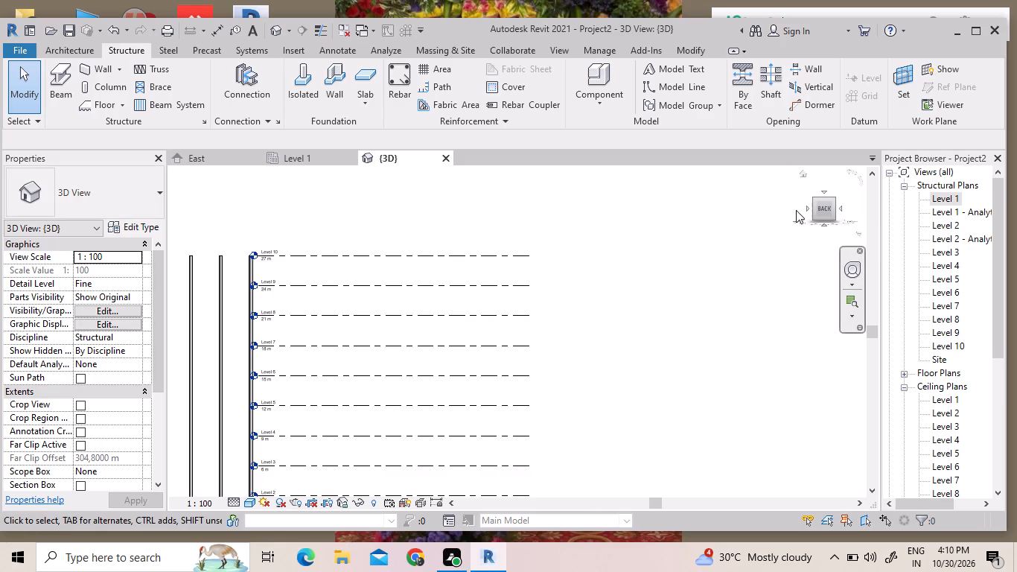
pyautogui.click(803, 211)
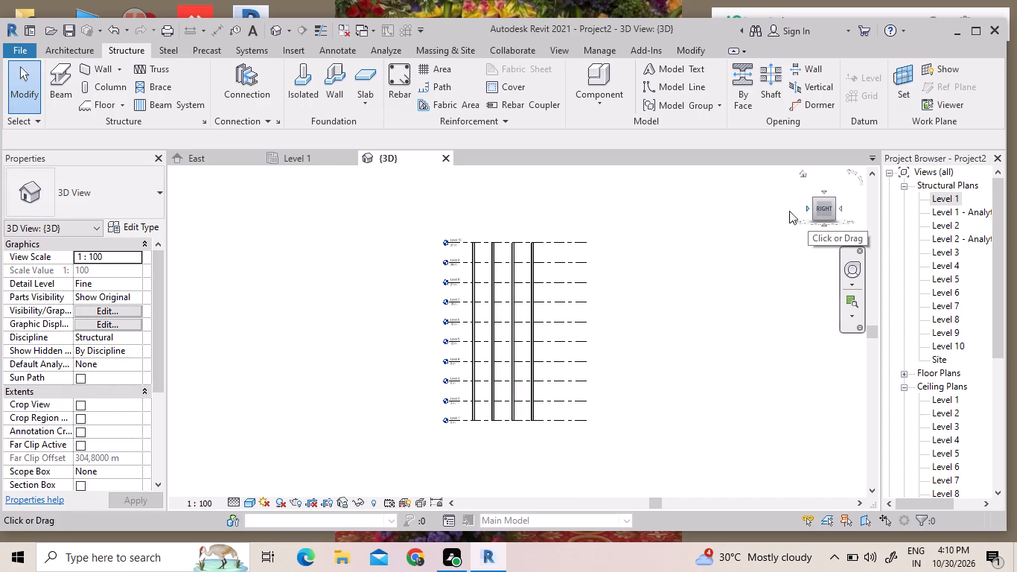
pyautogui.click(840, 211)
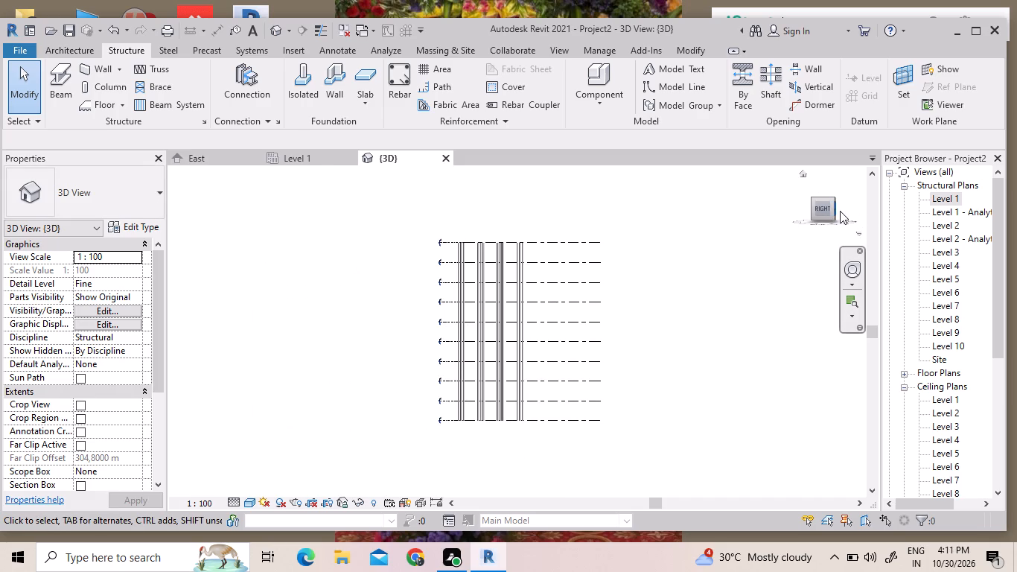
pyautogui.click(840, 211)
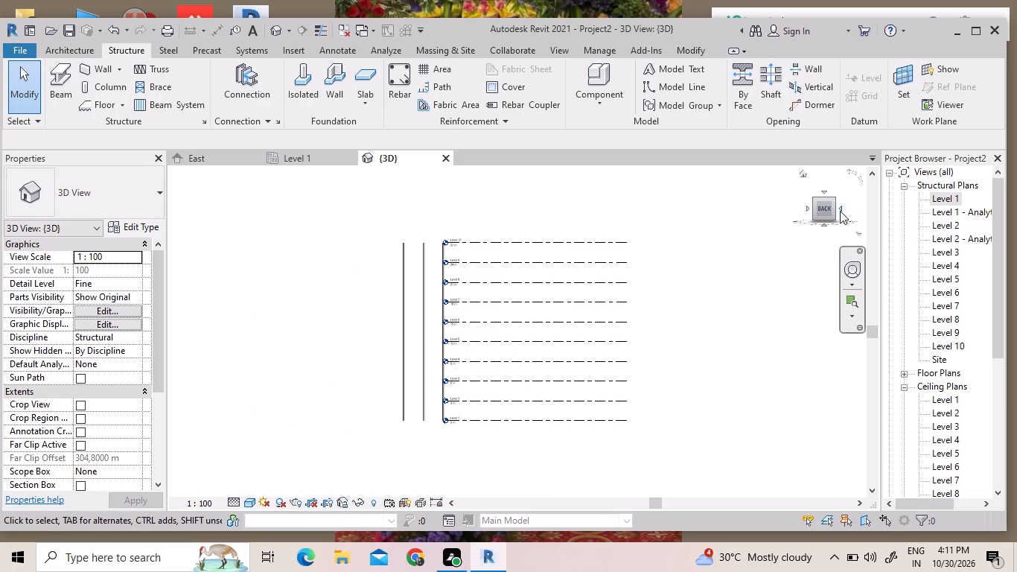
pyautogui.click(840, 211)
pyautogui.moveTo(840, 210); pyautogui.dragTo(806, 262)
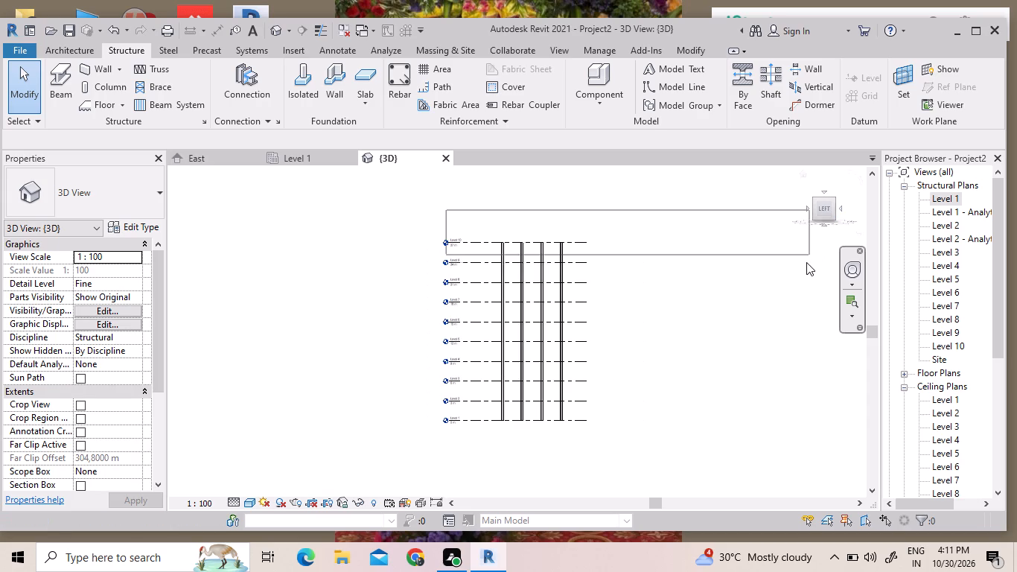
pyautogui.moveTo(806, 262); pyautogui.dragTo(806, 263)
# Inspect the whole column group and the level lines in the 3D view from an angle between the front and left sides.
pyautogui.keyDown('shift'); pyautogui.moveTo(618, 342); pyautogui.dragTo(511, 408, button='middle'); pyautogui.keyUp('shift')
pyautogui.keyDown('shift'); pyautogui.scroll(-1, 610, 390); pyautogui.keyUp('shift')
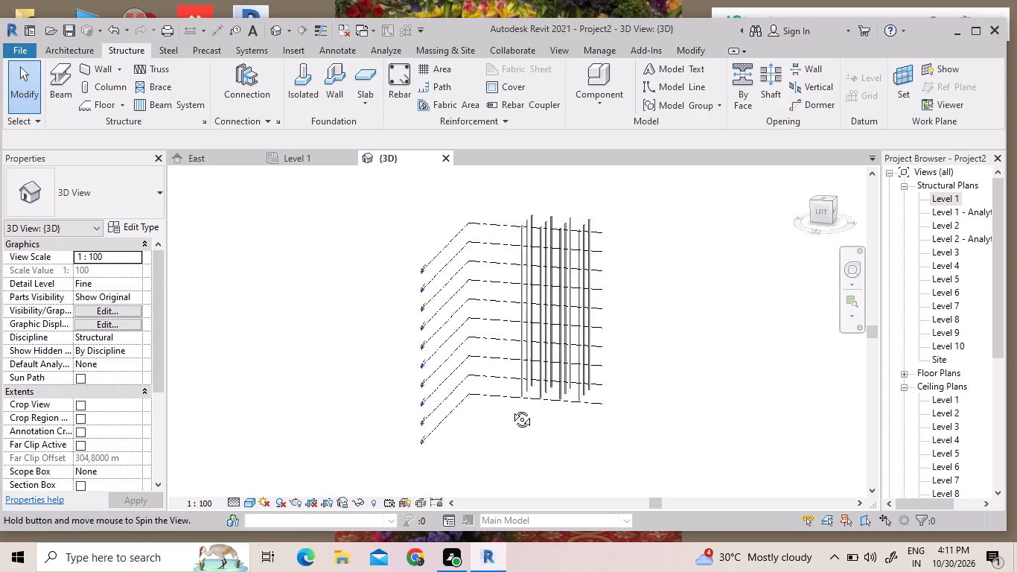
pyautogui.keyDown('shift'); pyautogui.moveTo(511, 408); pyautogui.dragTo(386, 393, button='middle'); pyautogui.keyUp('shift')
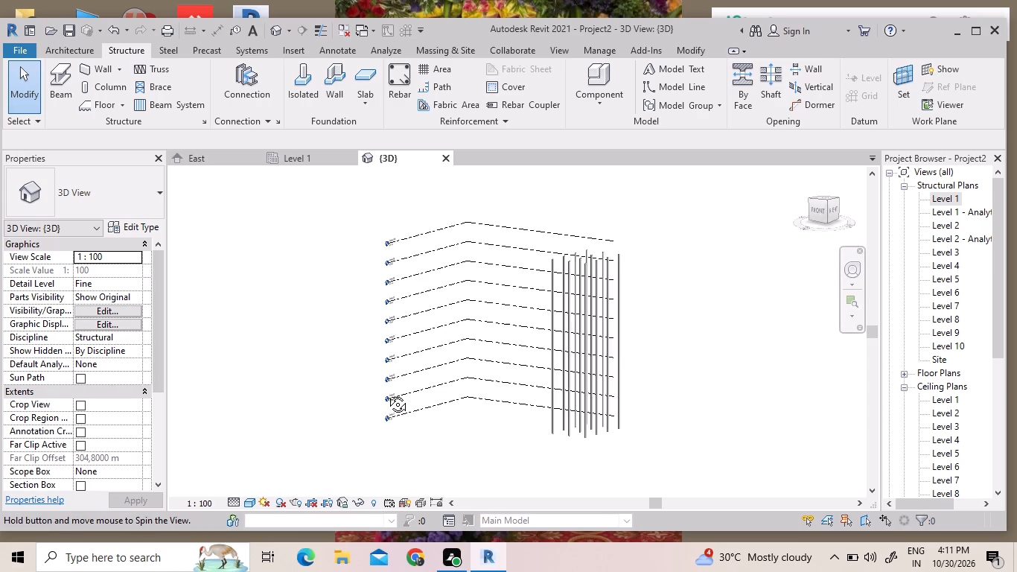
pyautogui.keyDown('shift'); pyautogui.moveTo(386, 393); pyautogui.dragTo(383, 433, button='middle'); pyautogui.keyUp('shift')
pyautogui.scroll(1, 383, 433)
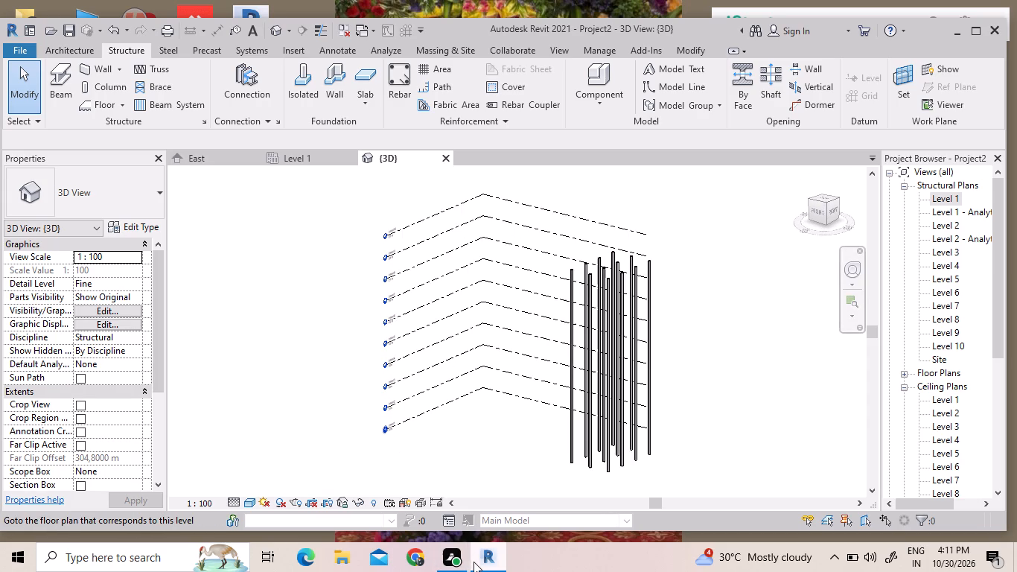
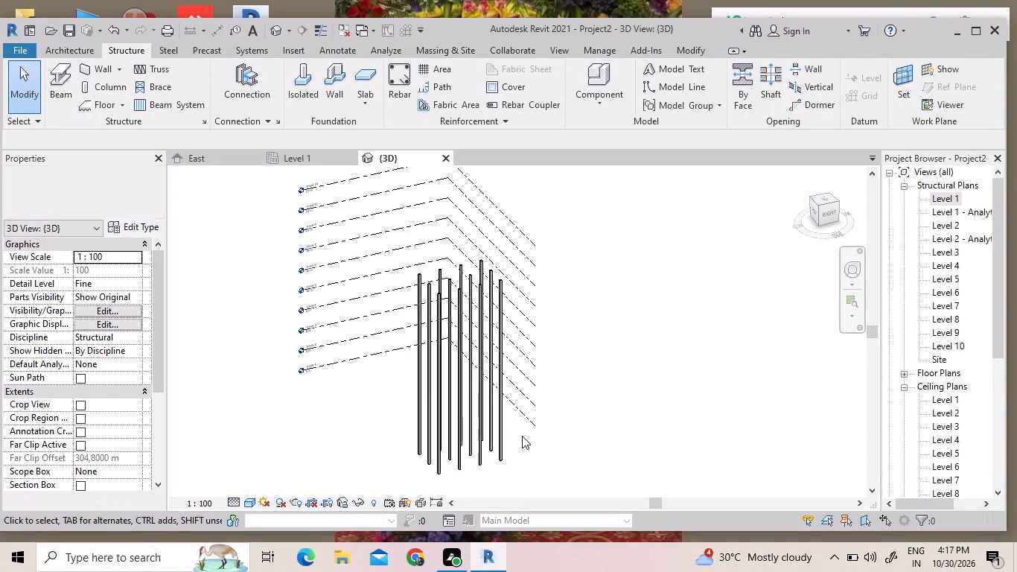
# Inspect the lower part of the Pipe12STD column group up close in the 3D view.
pyautogui.moveTo(522, 451); pyautogui.dragTo(536, 326, button='middle')
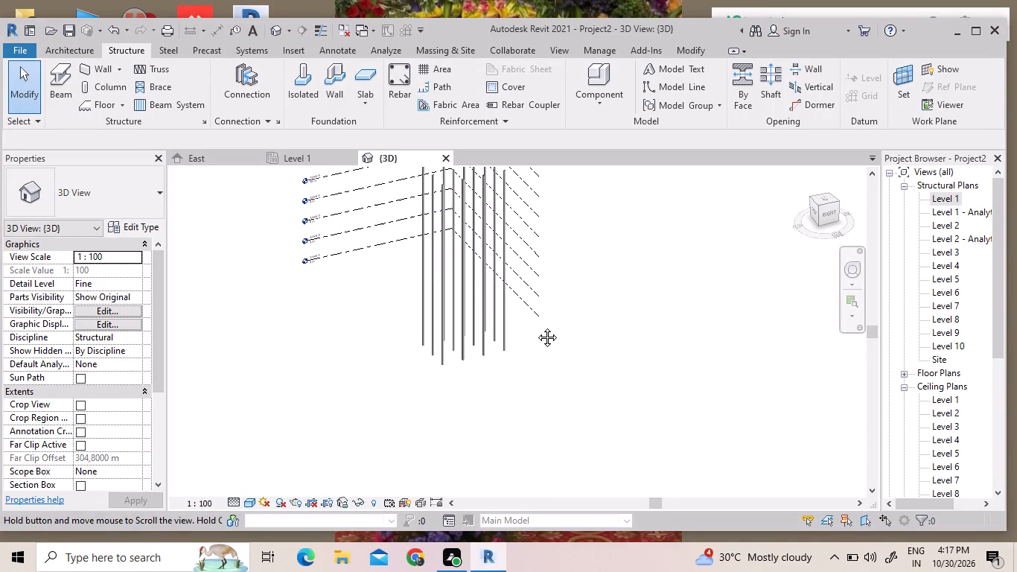
pyautogui.moveTo(536, 326); pyautogui.dragTo(616, 436, button='middle')
pyautogui.scroll(5, 577, 401)
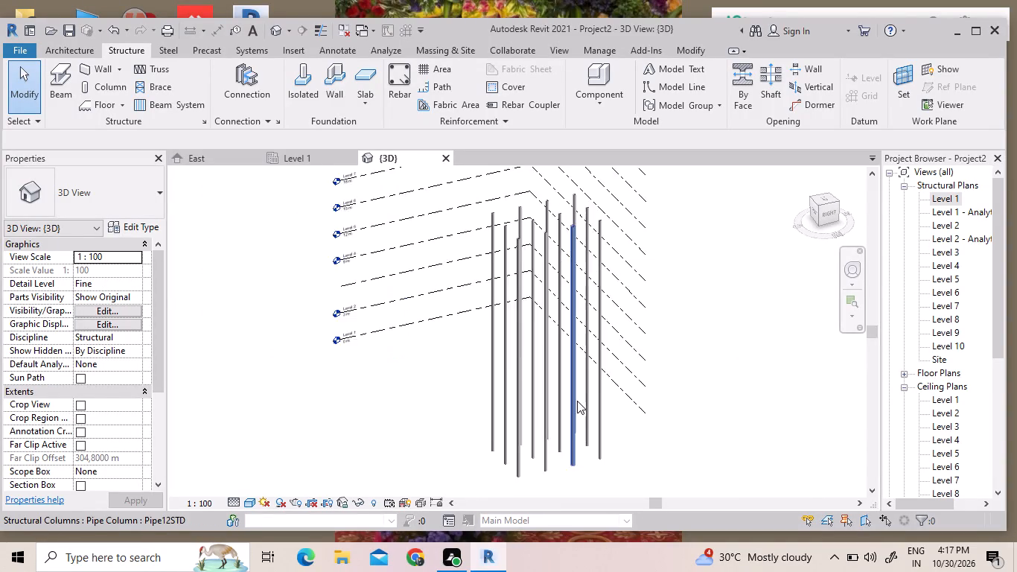
pyautogui.scroll(2, 575, 417)
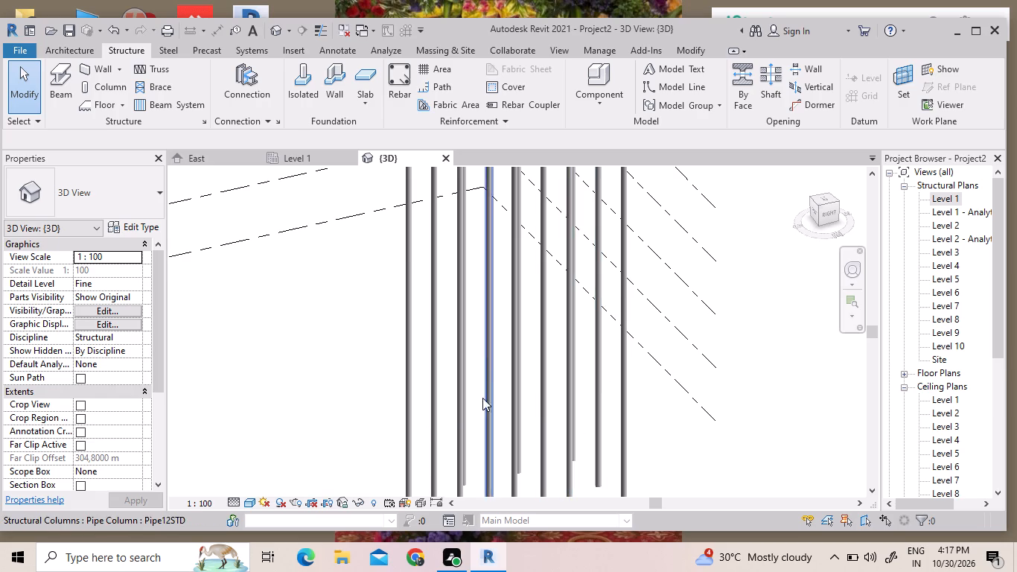
pyautogui.scroll(-1, 532, 407)
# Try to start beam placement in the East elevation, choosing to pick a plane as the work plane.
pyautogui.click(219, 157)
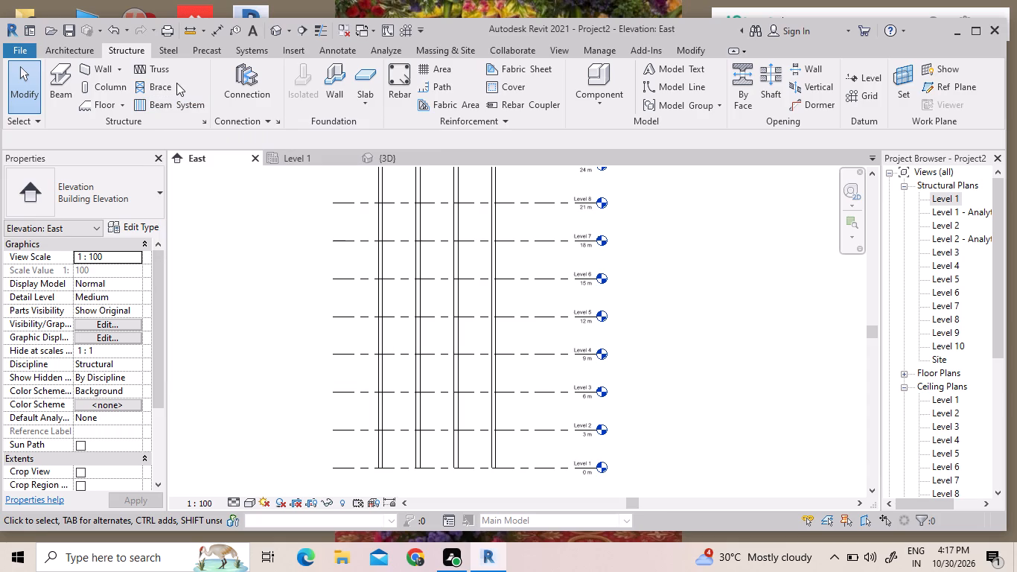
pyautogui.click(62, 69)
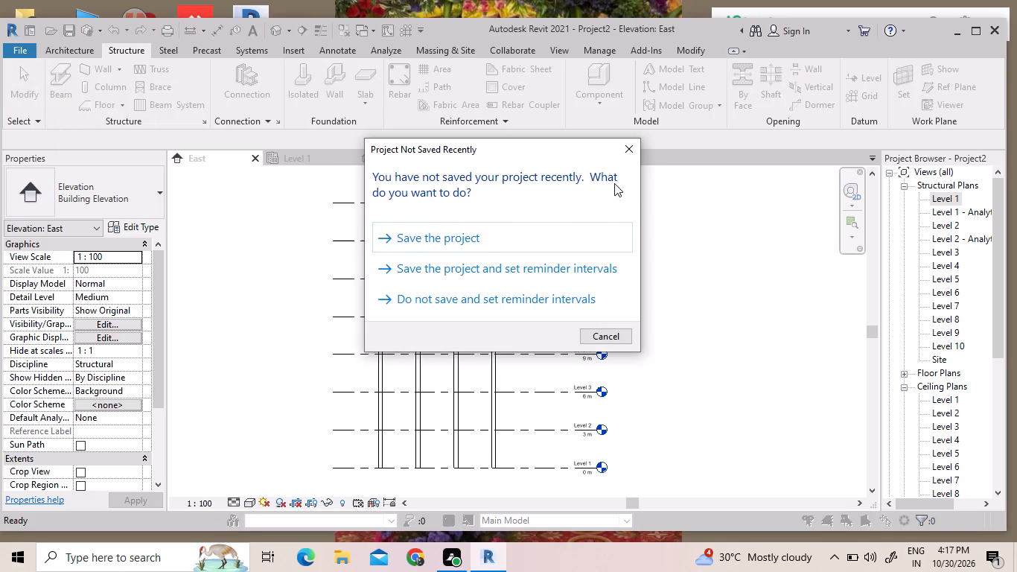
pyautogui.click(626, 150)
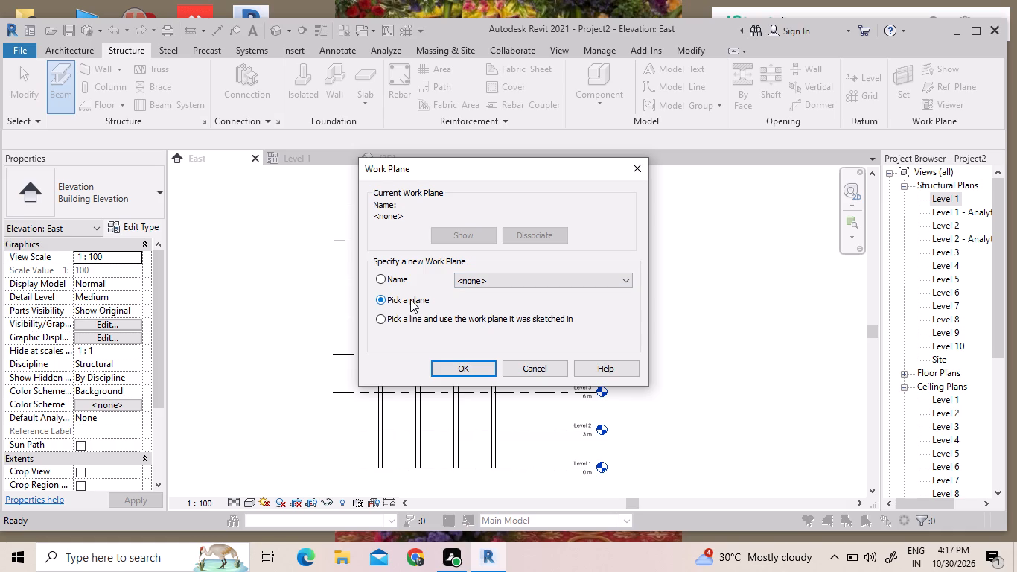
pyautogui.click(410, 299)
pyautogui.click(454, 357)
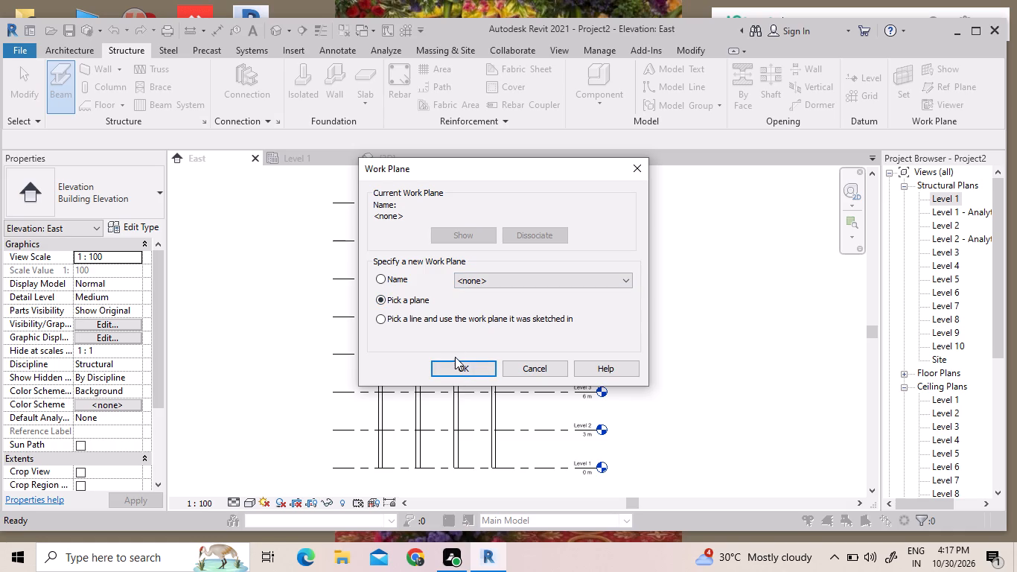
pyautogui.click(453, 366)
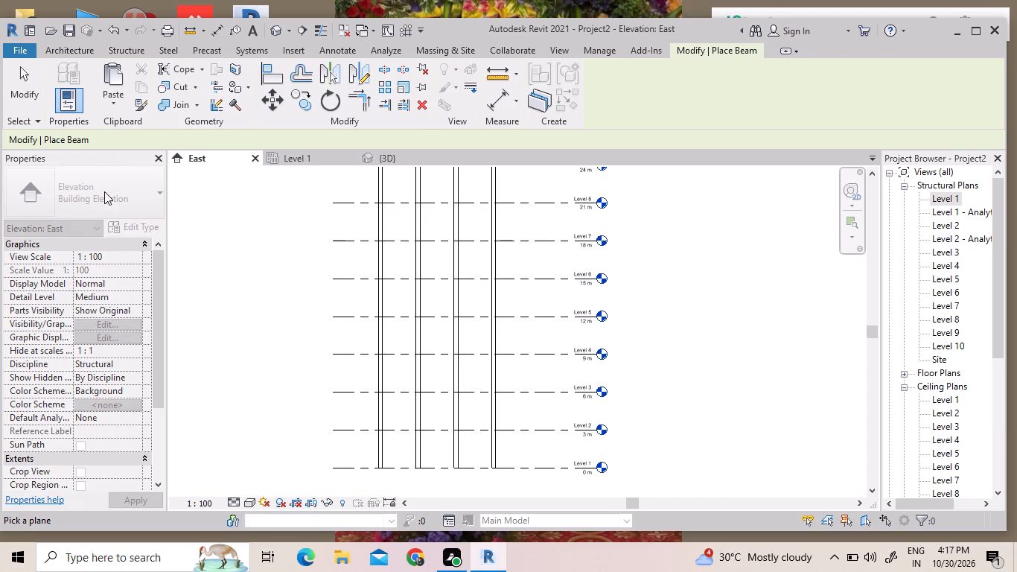
# Examine the columns on grids 2, 6 and 7 in the Level 1 structural plan and return to the East elevation.
pyautogui.click(303, 156)
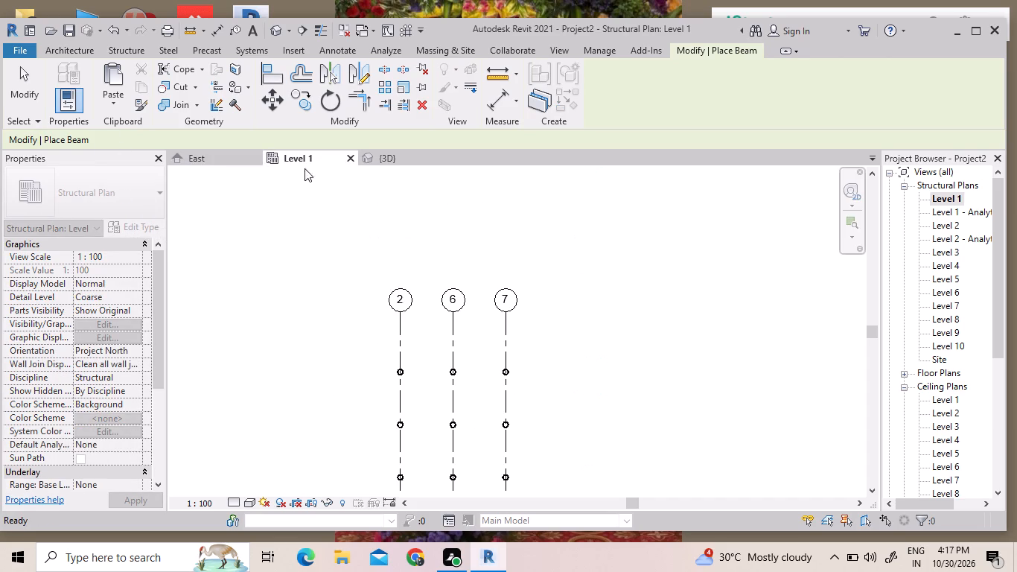
pyautogui.scroll(-4, 494, 243)
pyautogui.scroll(7, 501, 340)
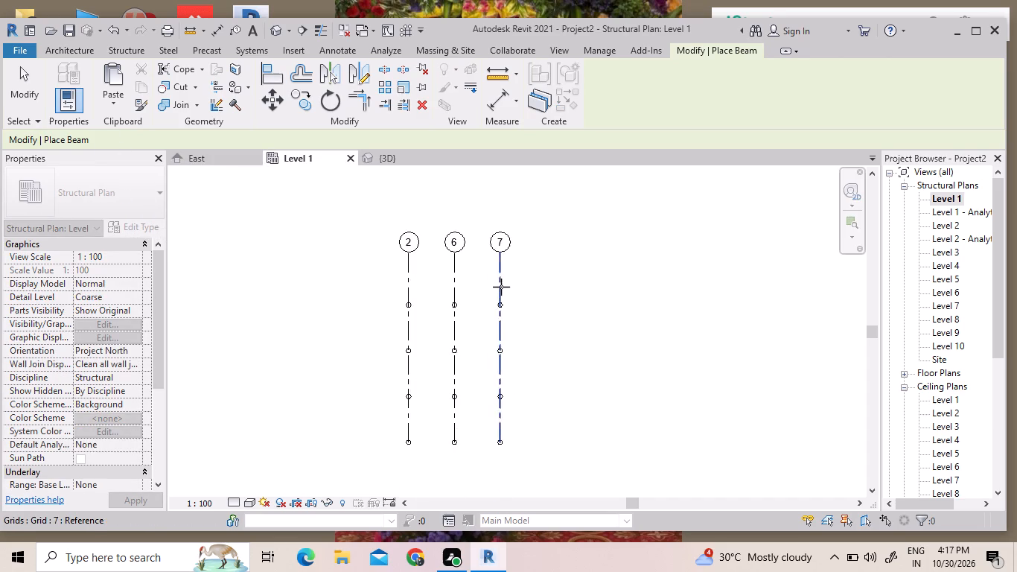
pyautogui.scroll(1, 501, 287)
pyautogui.scroll(2, 546, 338)
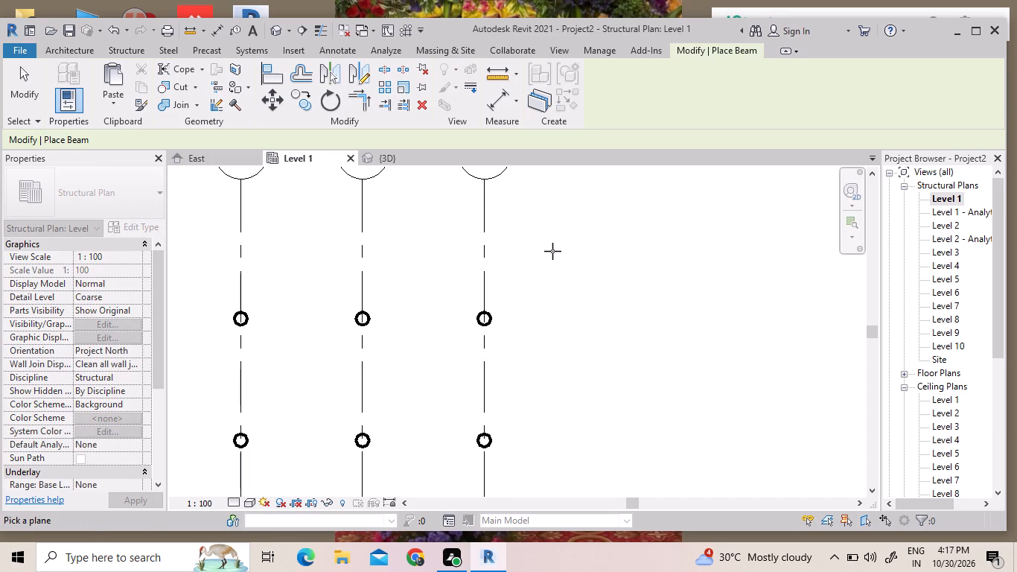
pyautogui.scroll(-6, 386, 163)
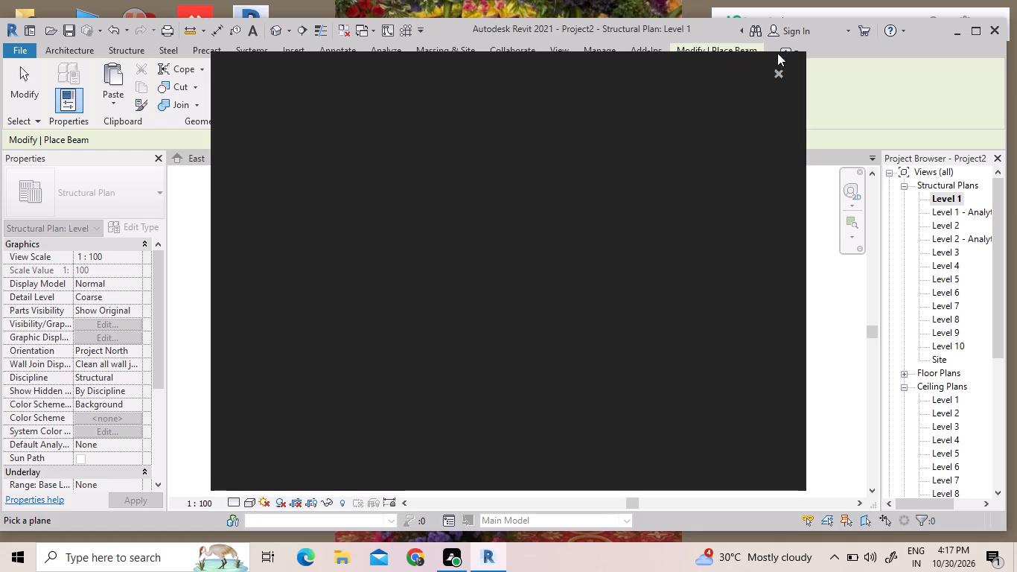
pyautogui.click(775, 67)
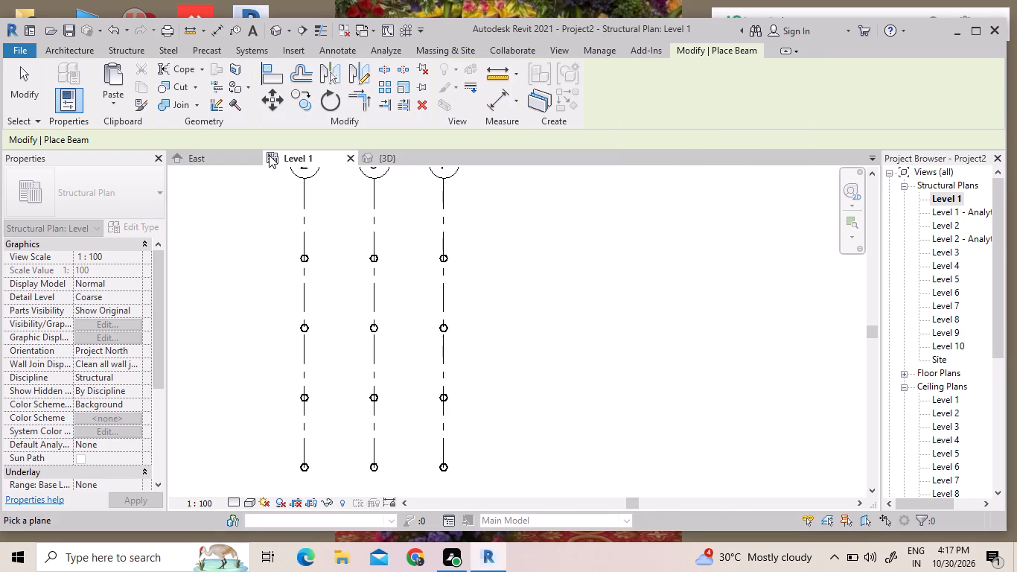
pyautogui.click(216, 161)
pyautogui.scroll(-3, 495, 300)
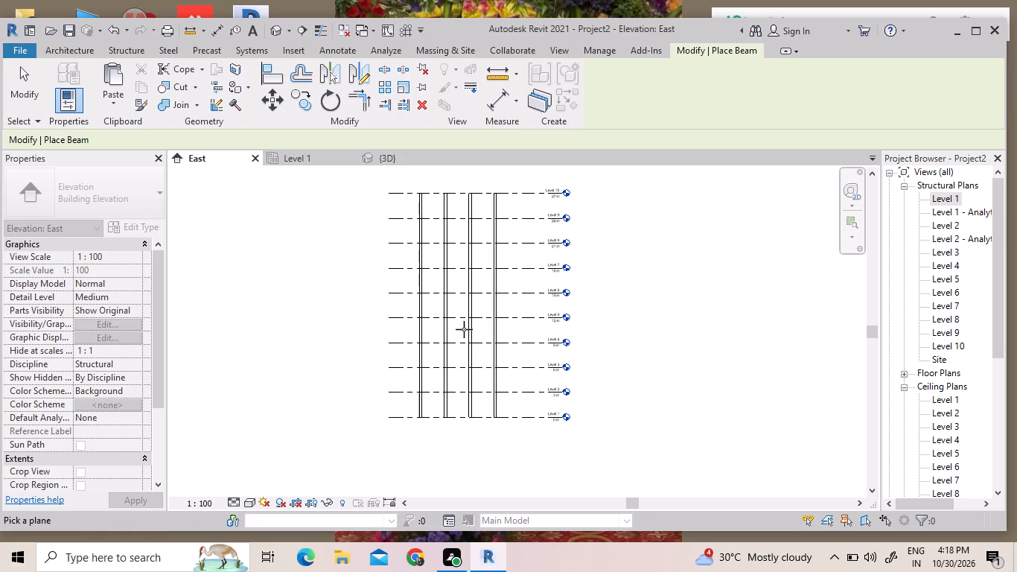
pyautogui.scroll(1, 515, 424)
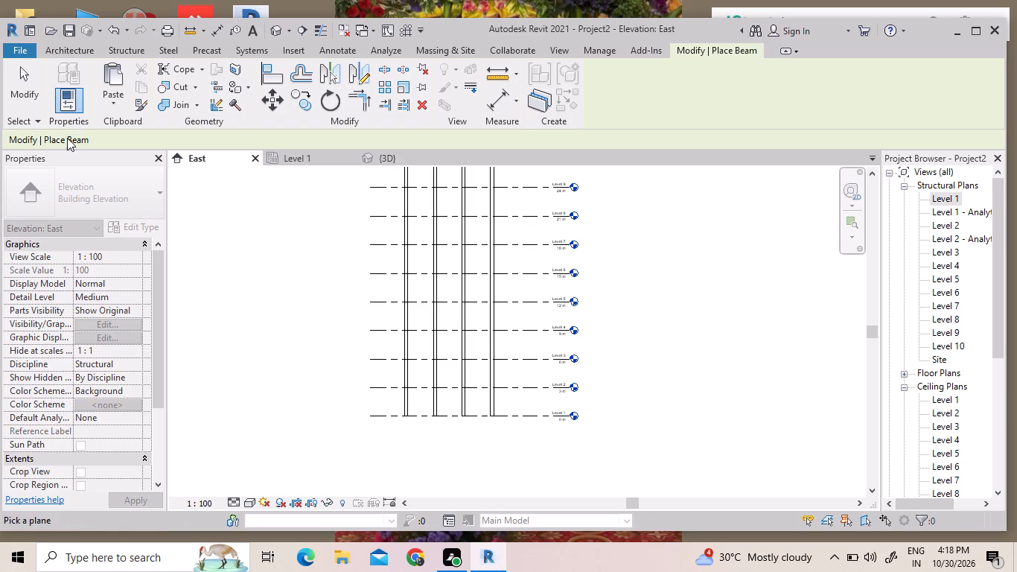
# Restart the Beam command, pick Level 9 as the work plane and open Floor Plan: Level 1 for sketching.
pyautogui.click(130, 55)
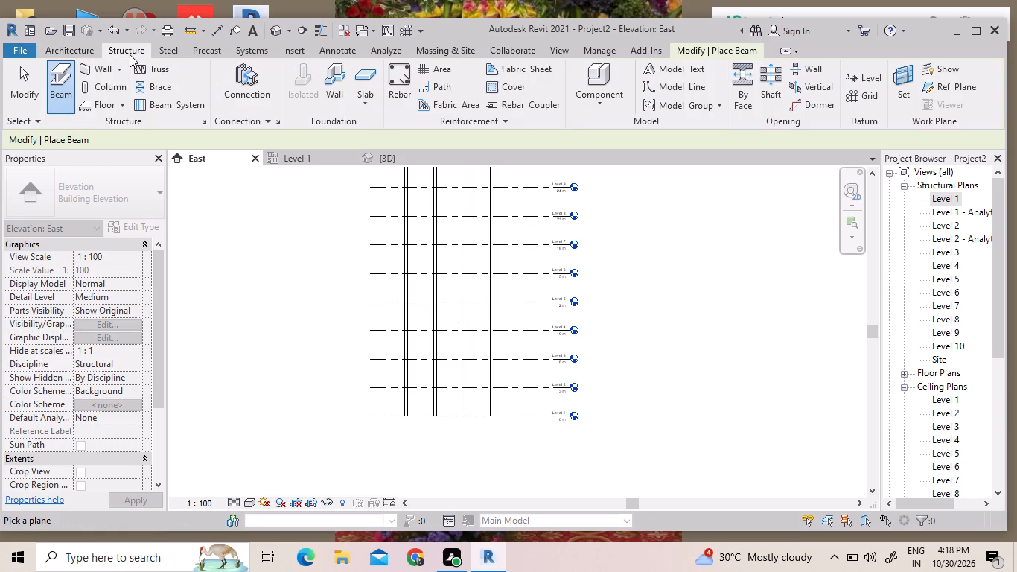
pyautogui.click(54, 92)
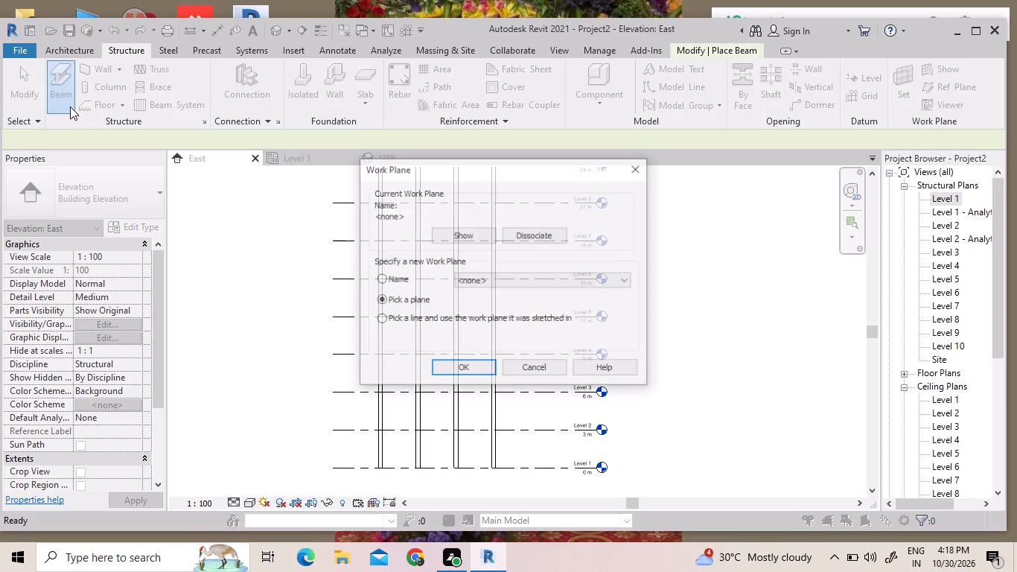
pyautogui.click(427, 305)
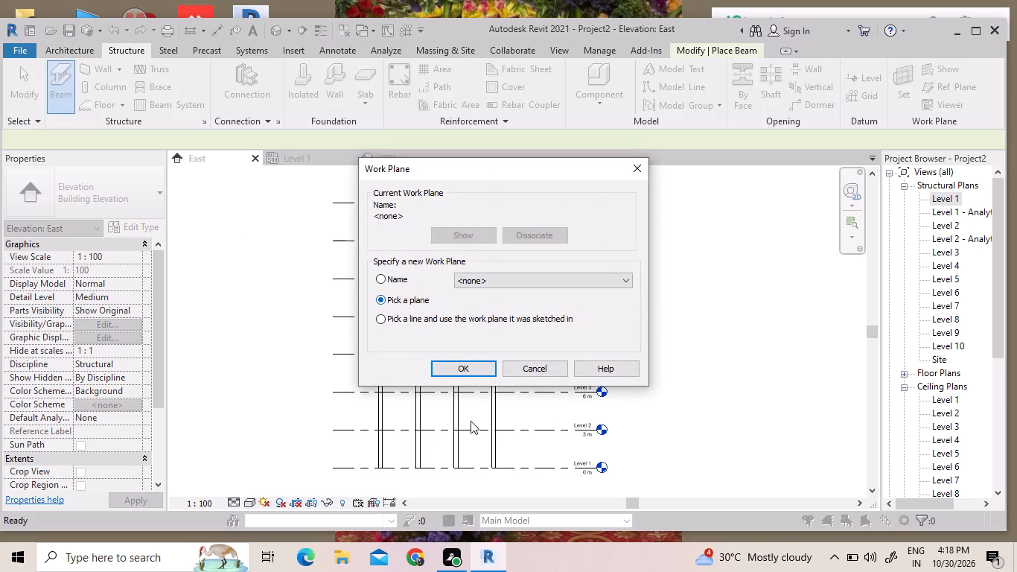
pyautogui.click(386, 276)
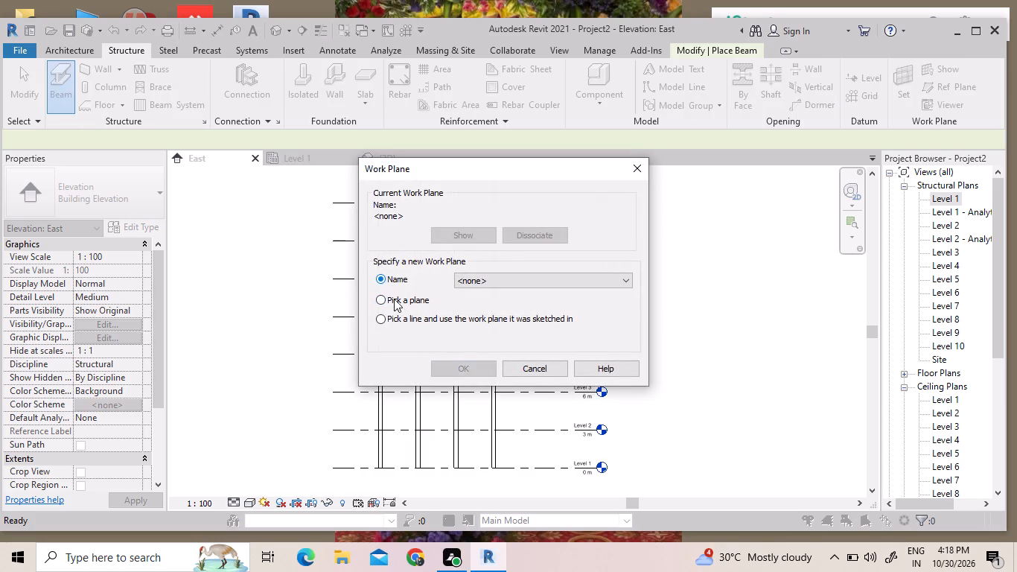
pyautogui.click(395, 301)
pyautogui.click(459, 367)
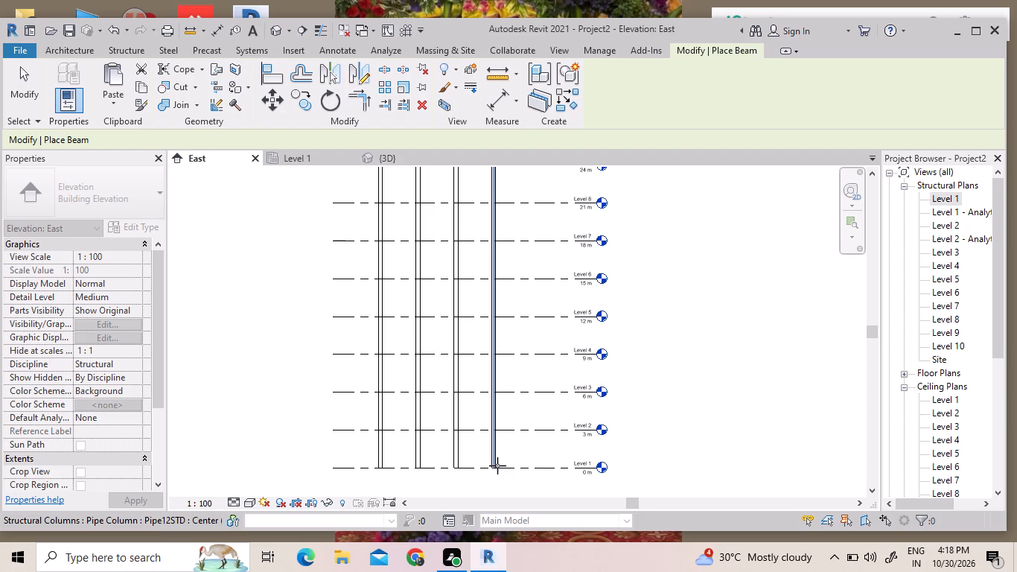
pyautogui.click(328, 168)
pyautogui.click(325, 165)
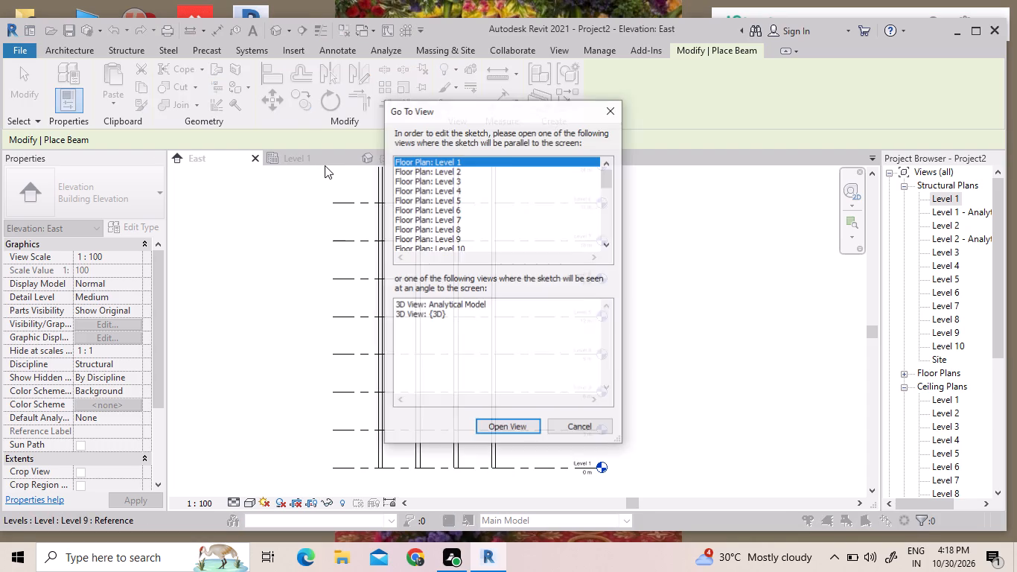
pyautogui.click(472, 163)
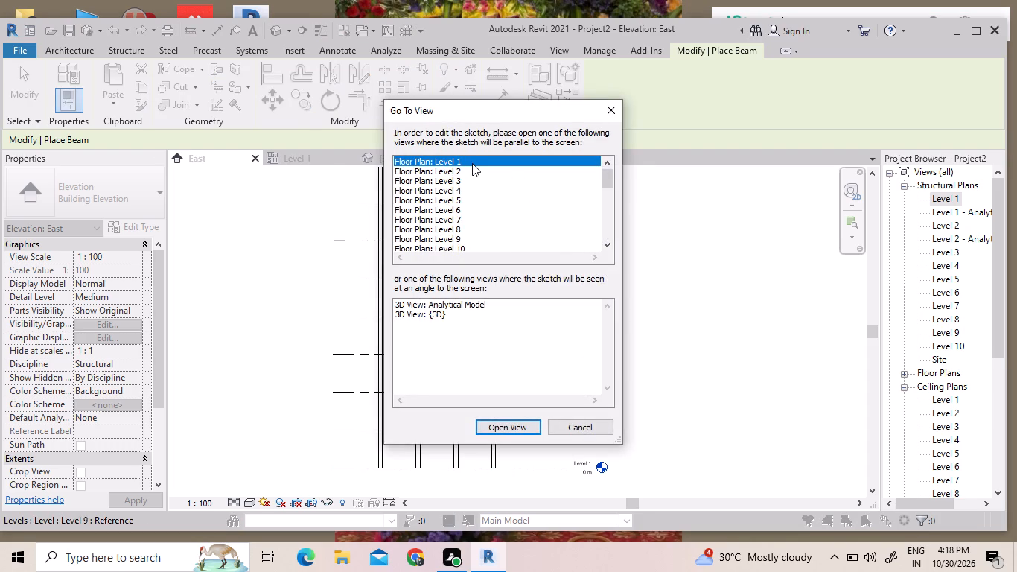
pyautogui.click(507, 425)
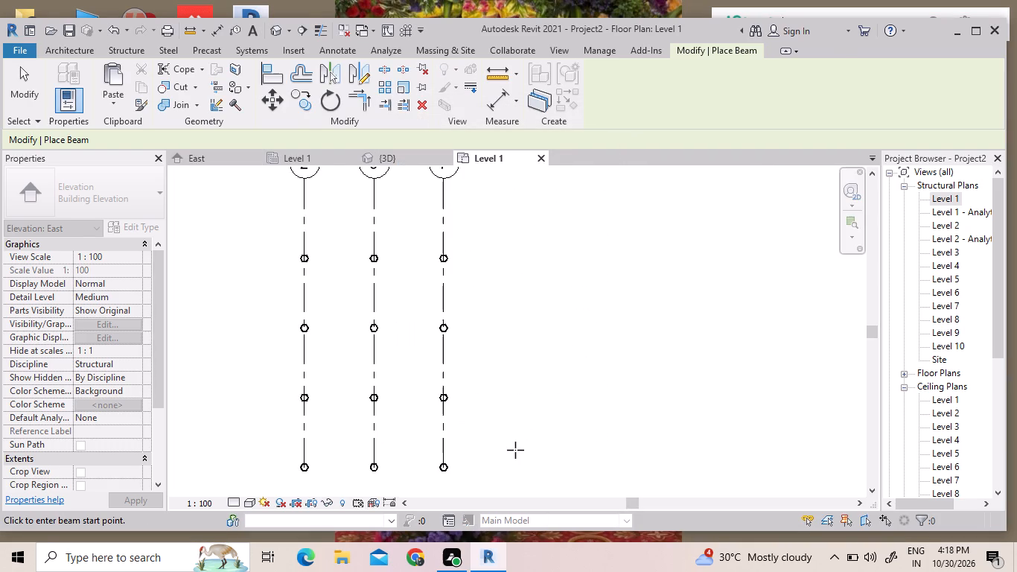
# Look over the column grid and the available beam types without choosing a different one.
pyautogui.scroll(-3, 492, 435)
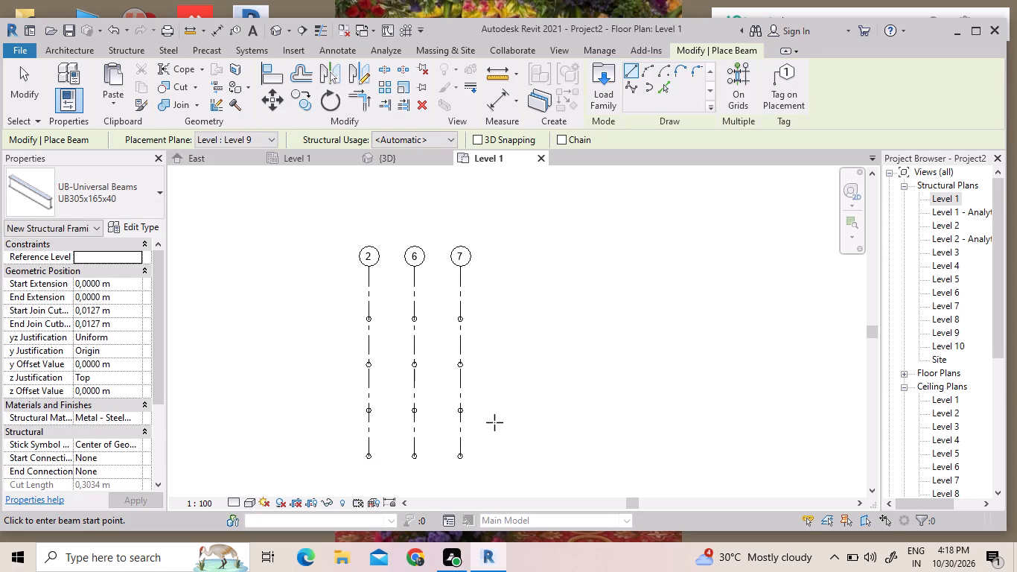
pyautogui.scroll(2, 404, 358)
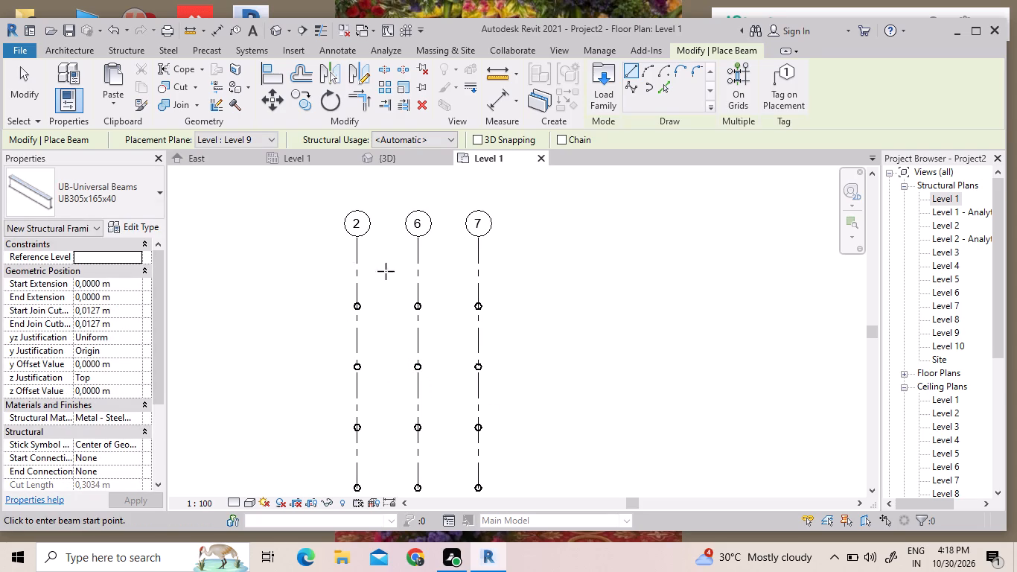
pyautogui.scroll(-2, 404, 269)
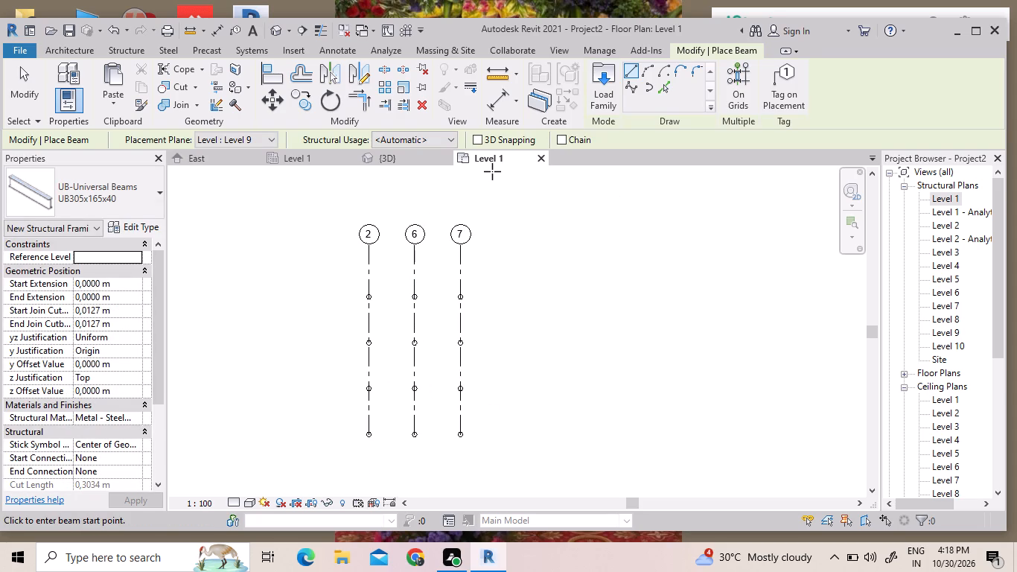
pyautogui.click(114, 208)
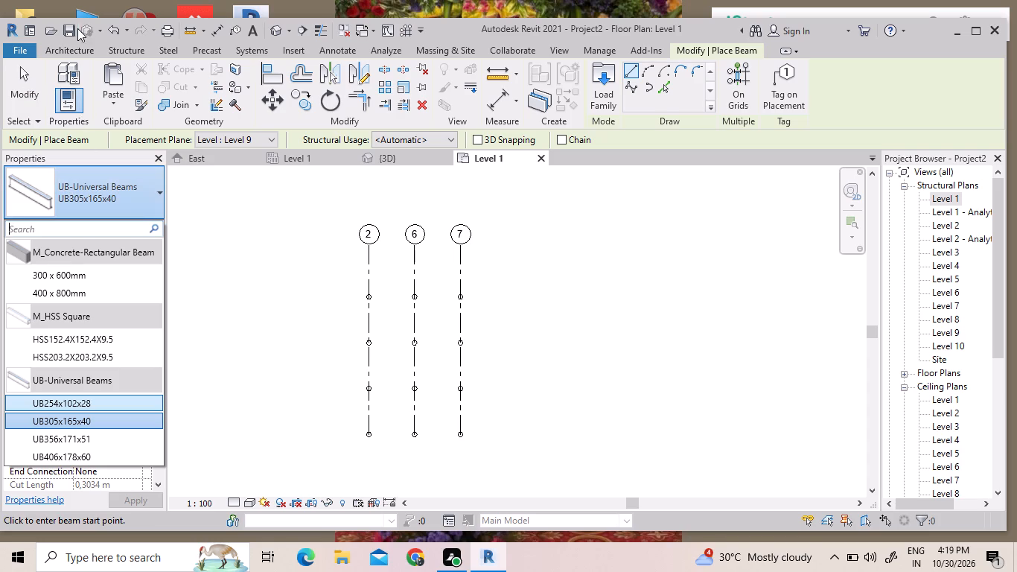
pyautogui.click(109, 52)
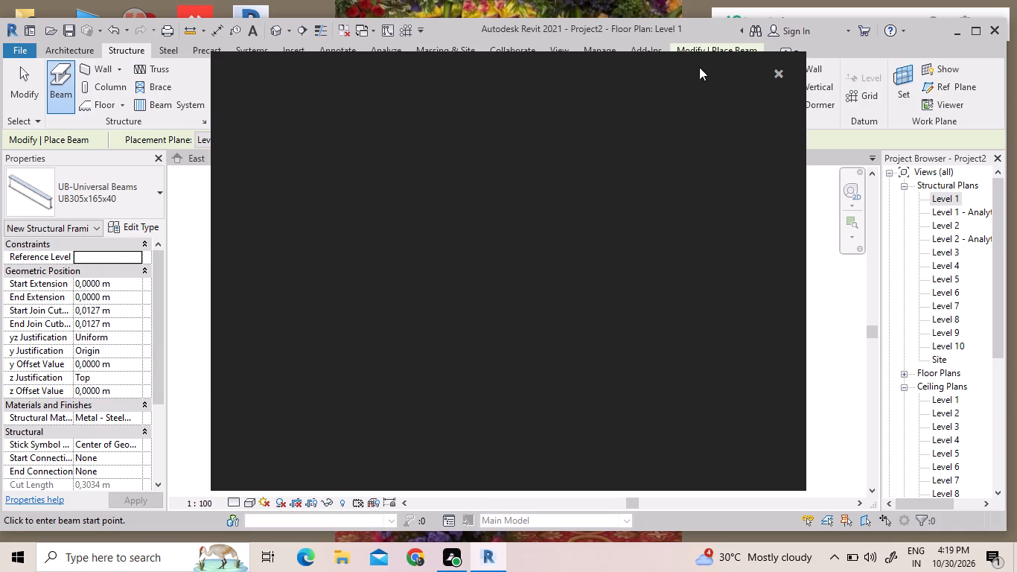
pyautogui.click(771, 73)
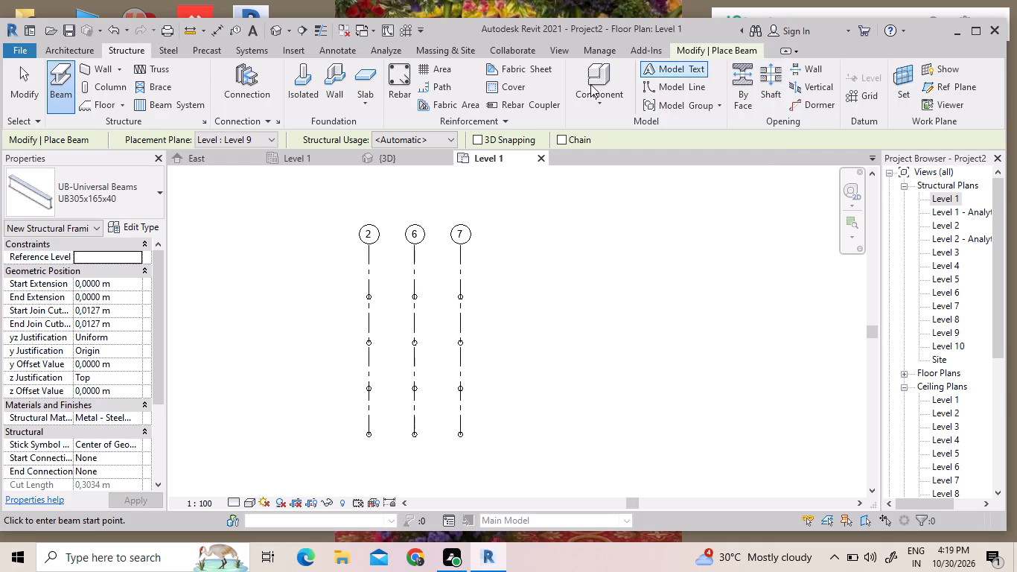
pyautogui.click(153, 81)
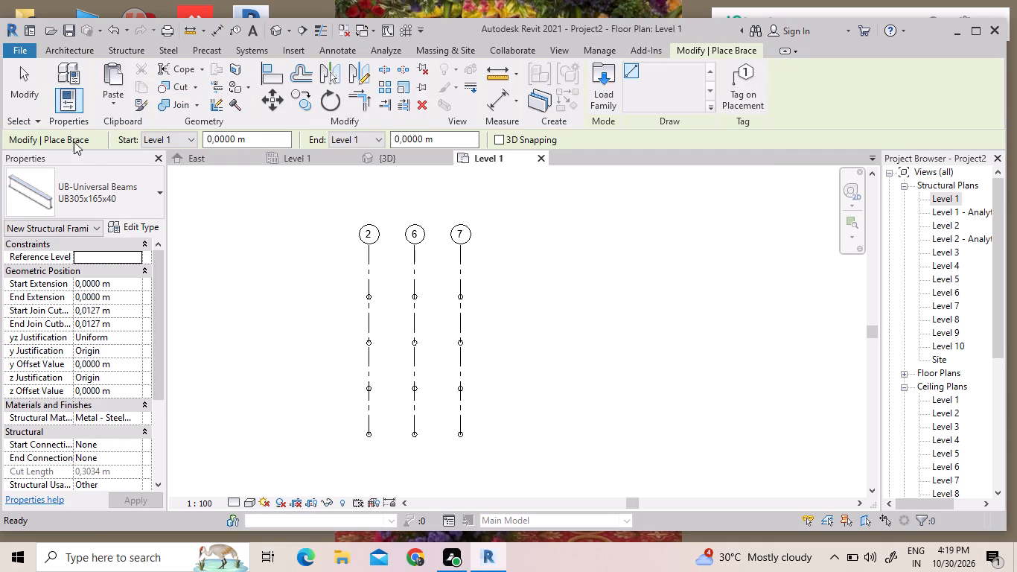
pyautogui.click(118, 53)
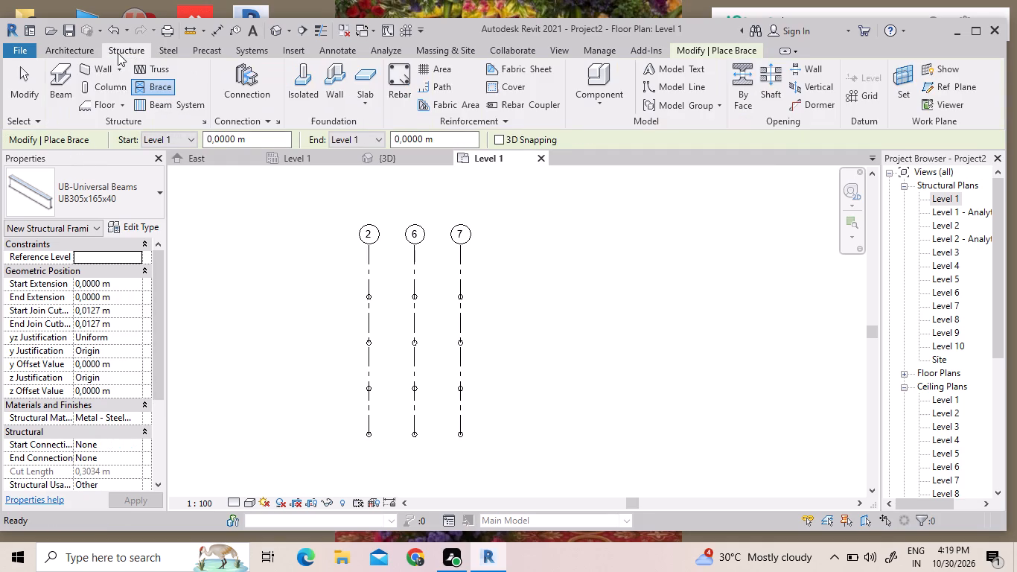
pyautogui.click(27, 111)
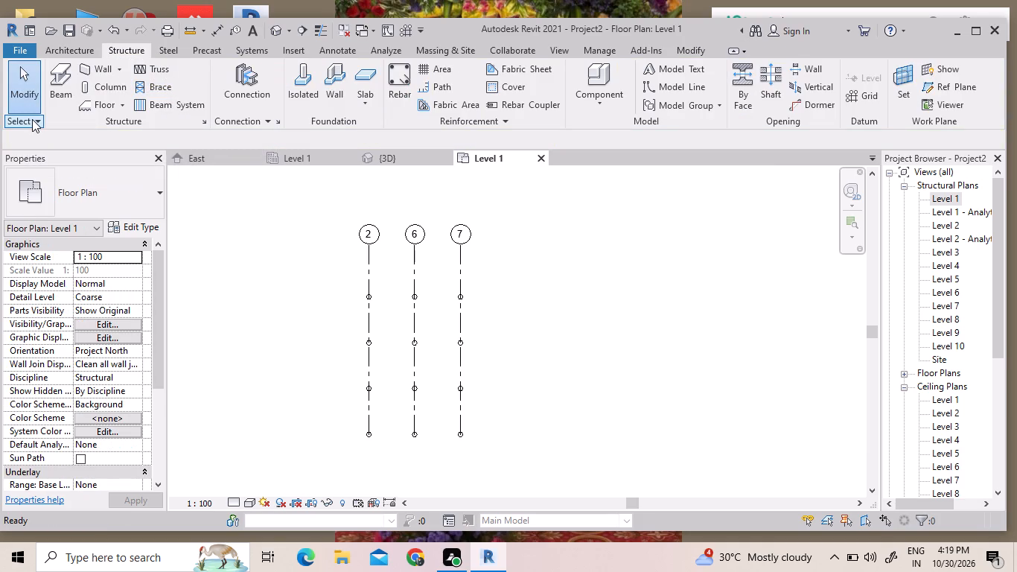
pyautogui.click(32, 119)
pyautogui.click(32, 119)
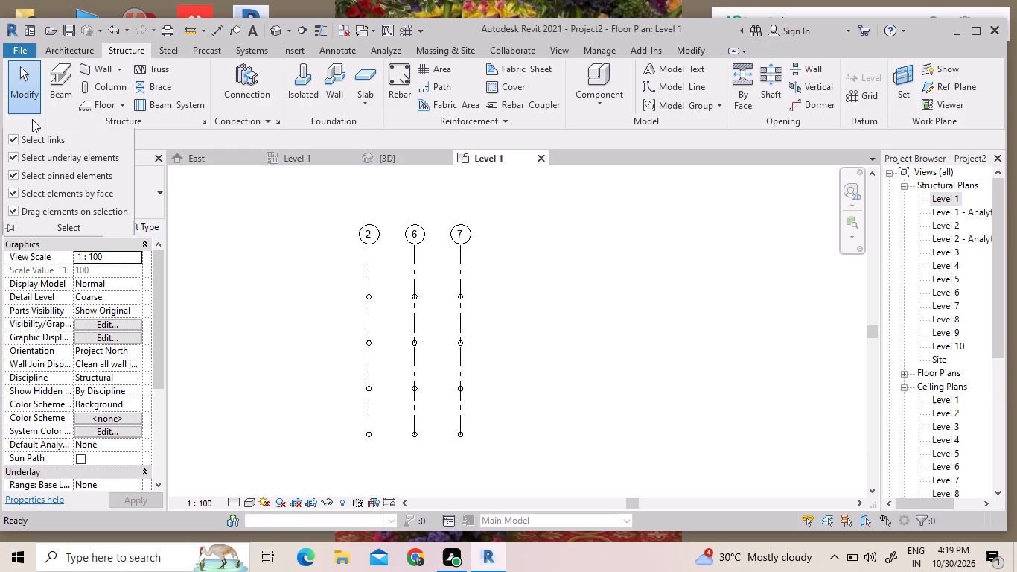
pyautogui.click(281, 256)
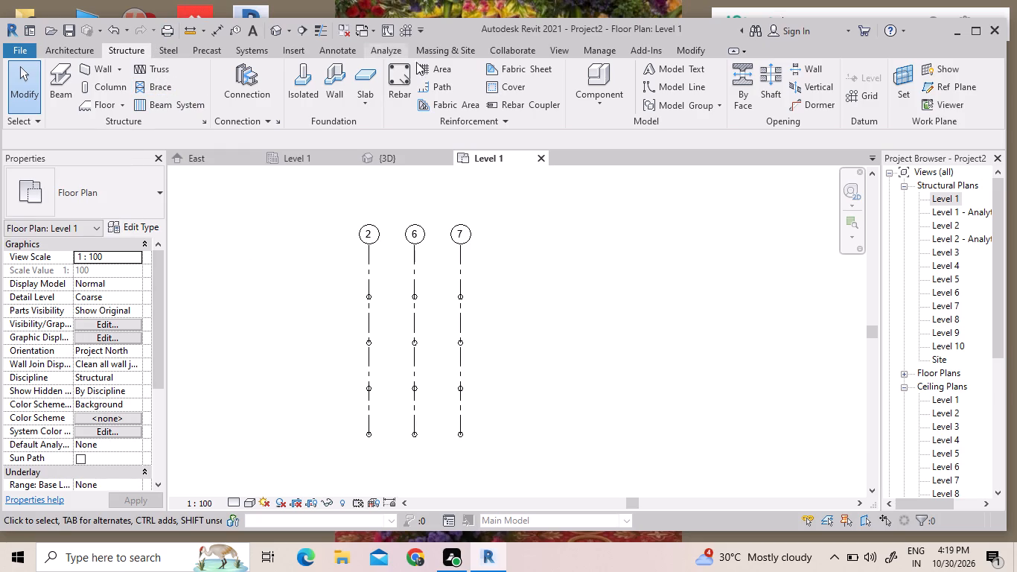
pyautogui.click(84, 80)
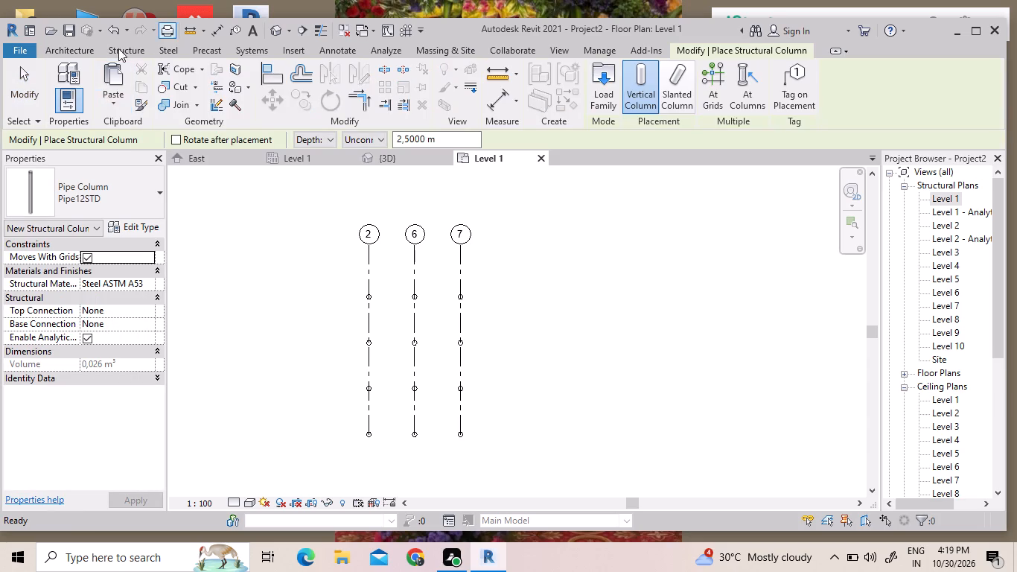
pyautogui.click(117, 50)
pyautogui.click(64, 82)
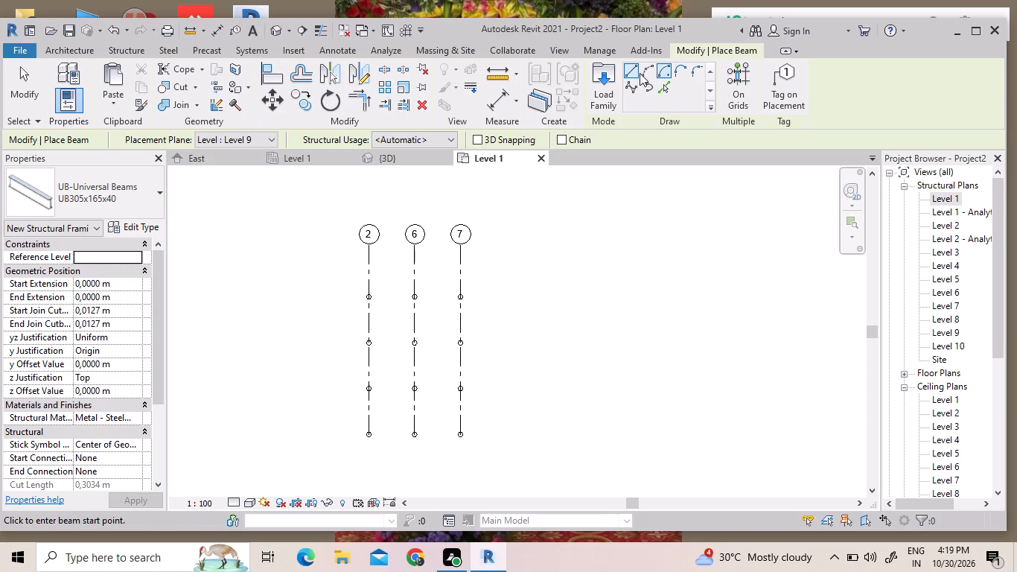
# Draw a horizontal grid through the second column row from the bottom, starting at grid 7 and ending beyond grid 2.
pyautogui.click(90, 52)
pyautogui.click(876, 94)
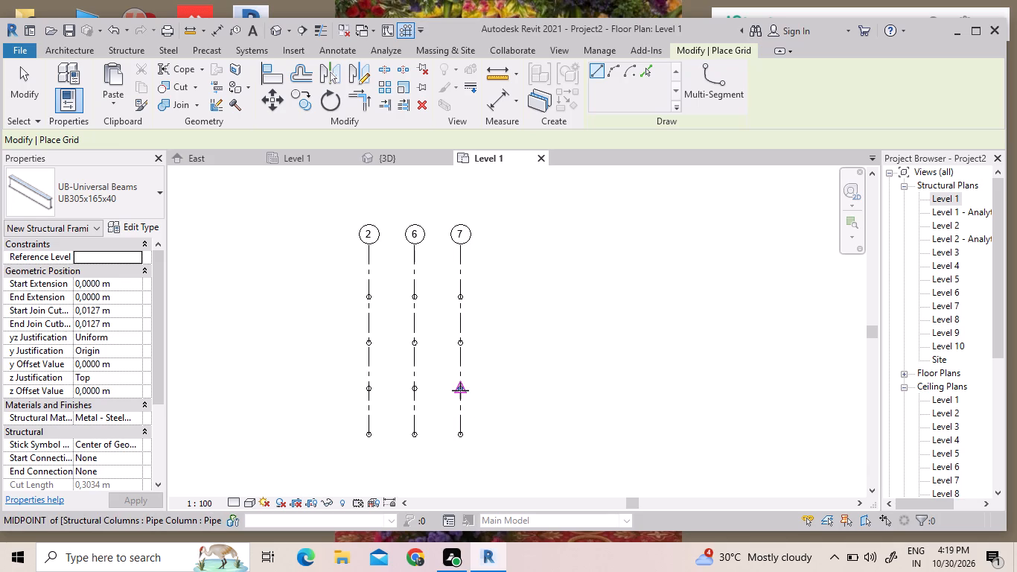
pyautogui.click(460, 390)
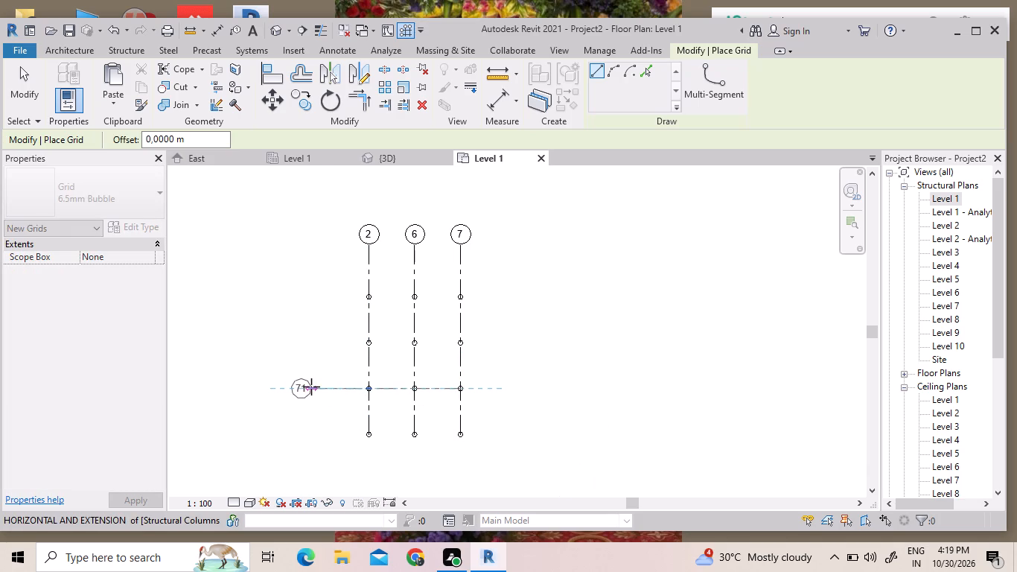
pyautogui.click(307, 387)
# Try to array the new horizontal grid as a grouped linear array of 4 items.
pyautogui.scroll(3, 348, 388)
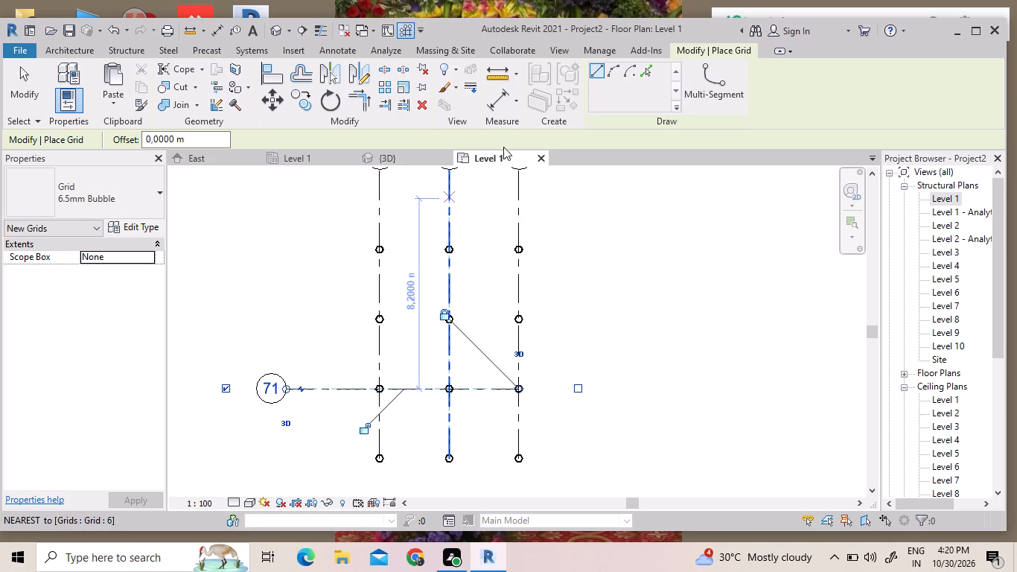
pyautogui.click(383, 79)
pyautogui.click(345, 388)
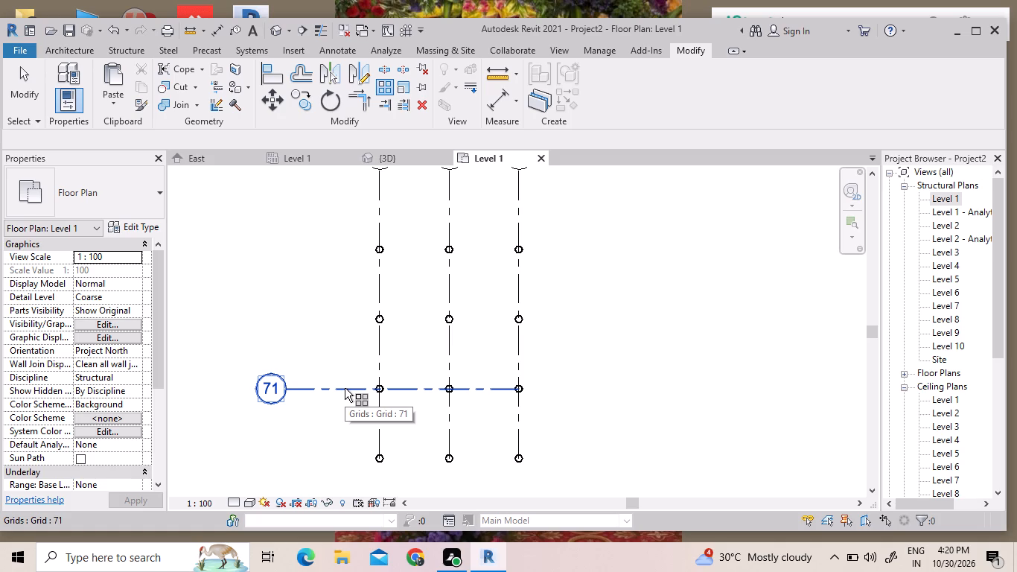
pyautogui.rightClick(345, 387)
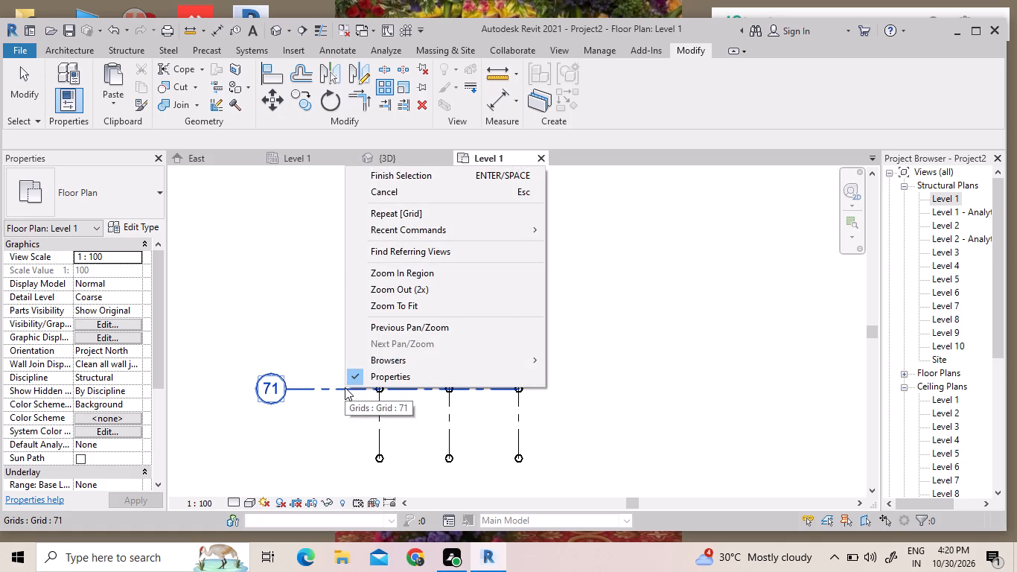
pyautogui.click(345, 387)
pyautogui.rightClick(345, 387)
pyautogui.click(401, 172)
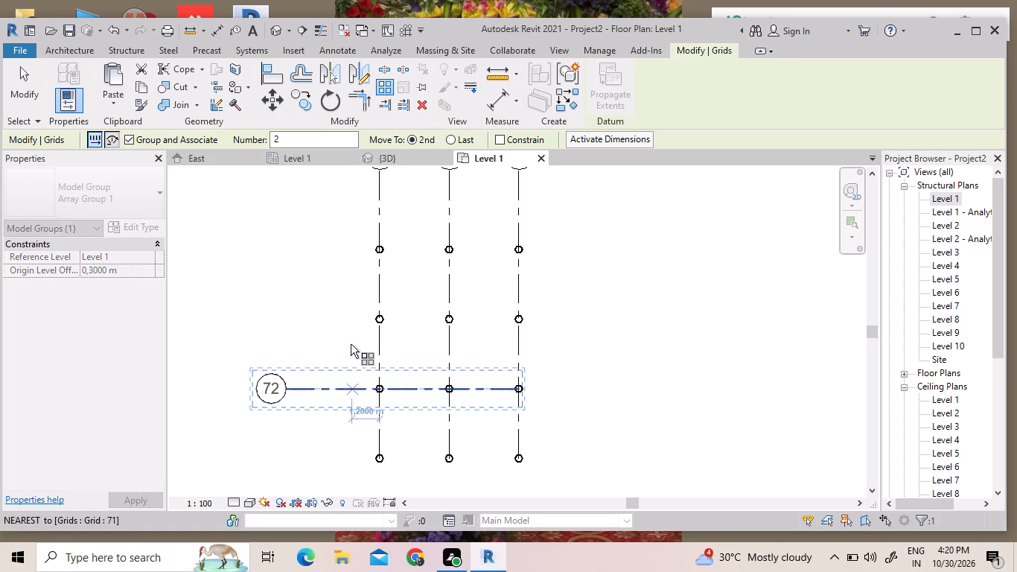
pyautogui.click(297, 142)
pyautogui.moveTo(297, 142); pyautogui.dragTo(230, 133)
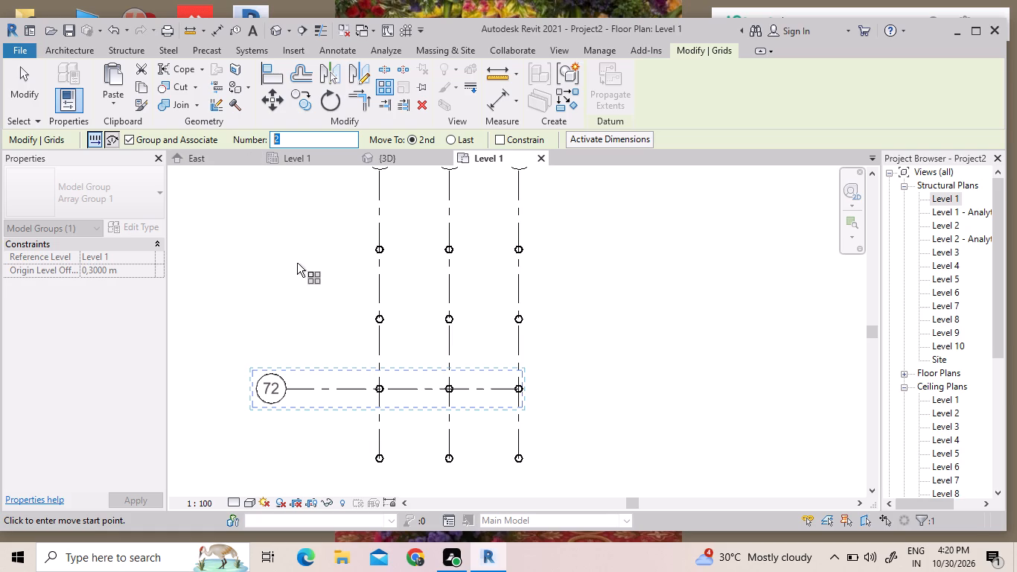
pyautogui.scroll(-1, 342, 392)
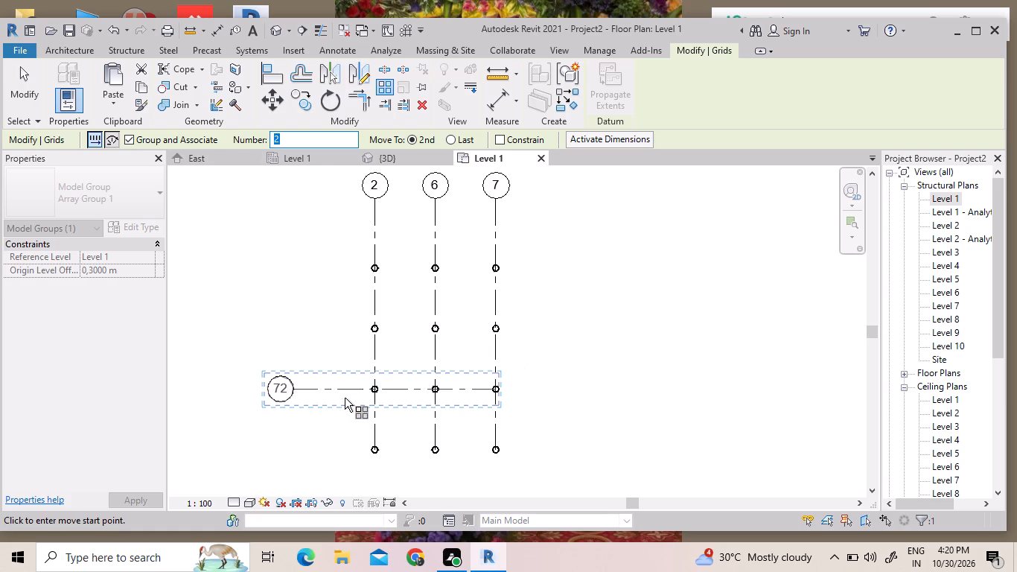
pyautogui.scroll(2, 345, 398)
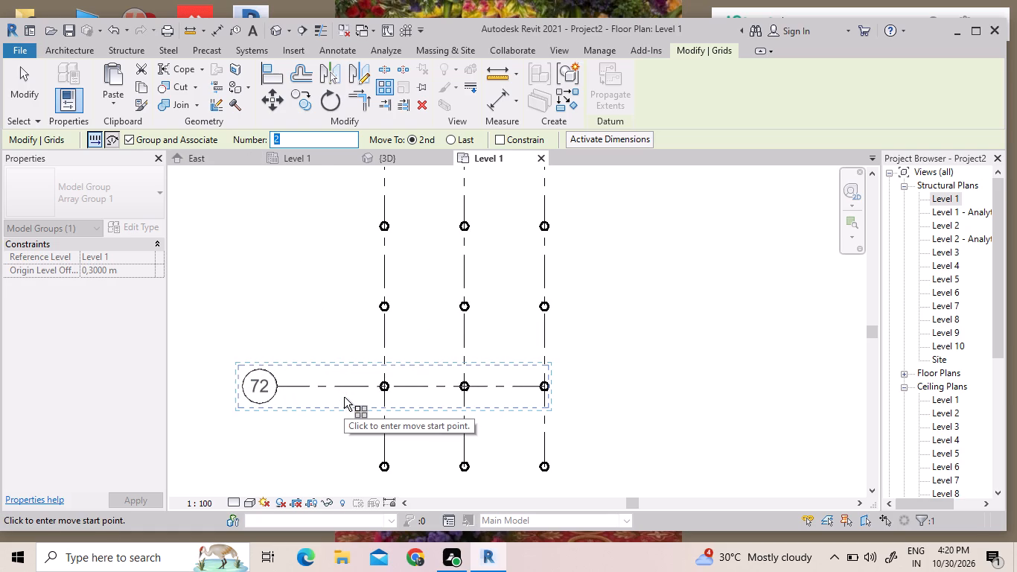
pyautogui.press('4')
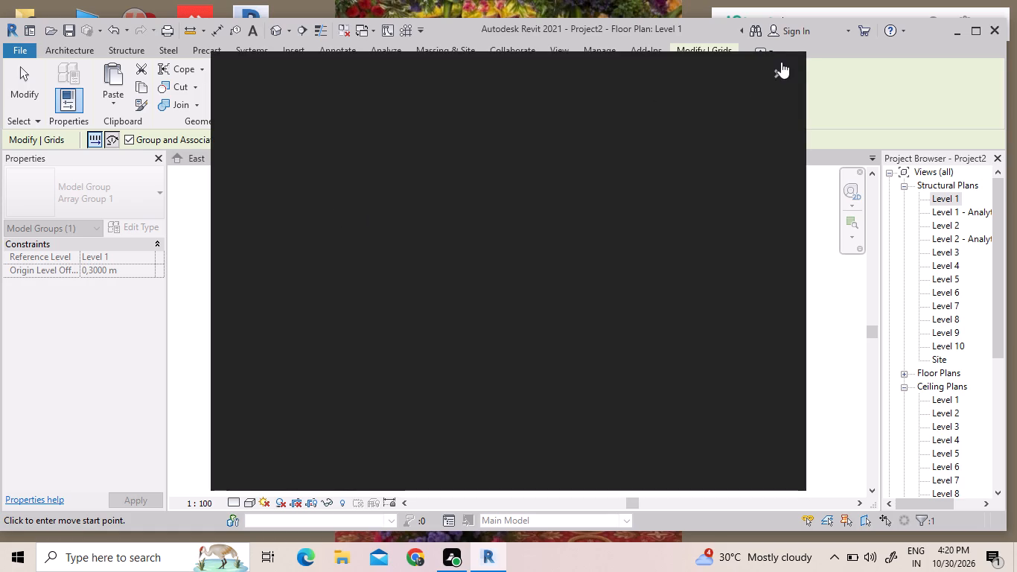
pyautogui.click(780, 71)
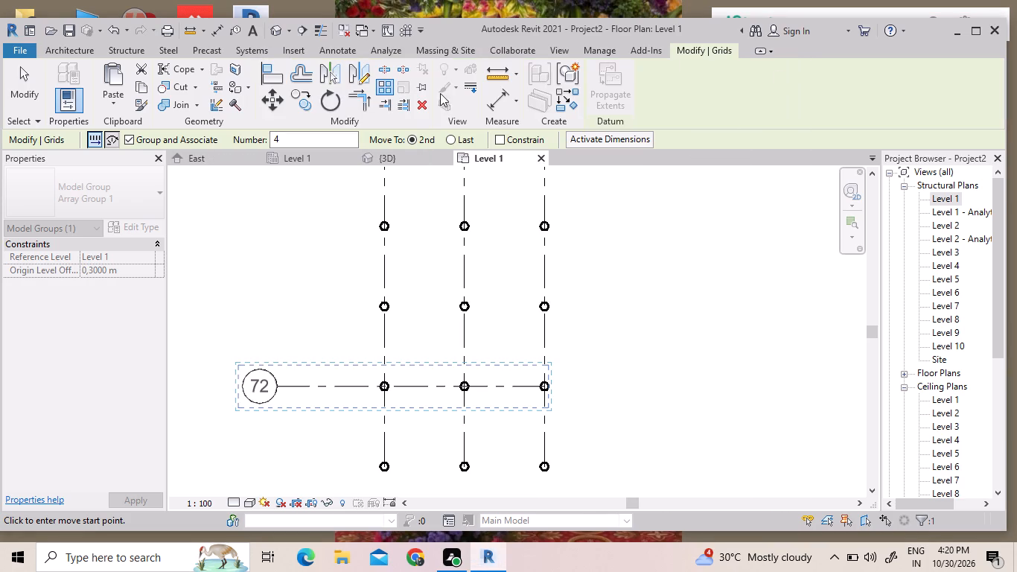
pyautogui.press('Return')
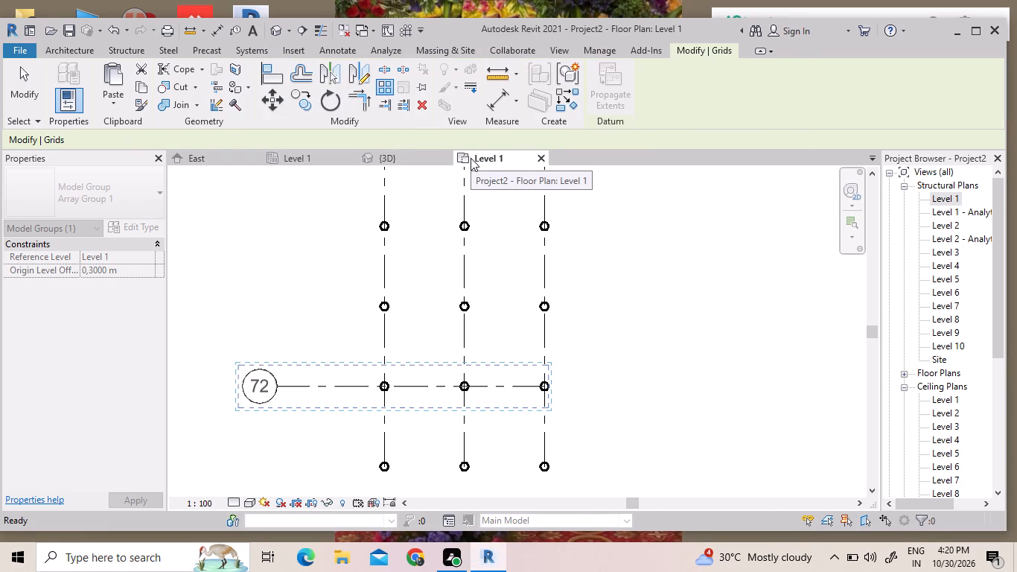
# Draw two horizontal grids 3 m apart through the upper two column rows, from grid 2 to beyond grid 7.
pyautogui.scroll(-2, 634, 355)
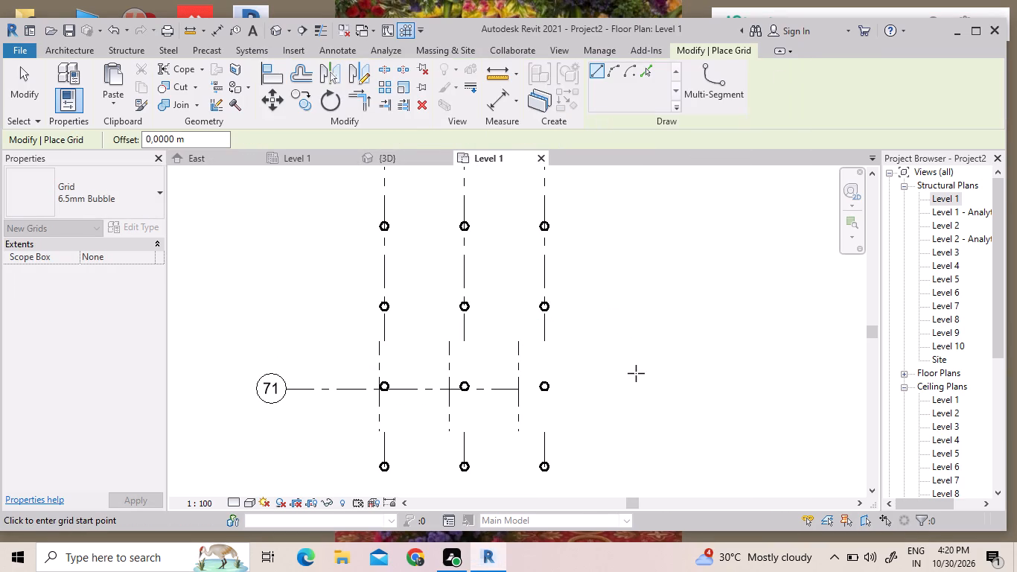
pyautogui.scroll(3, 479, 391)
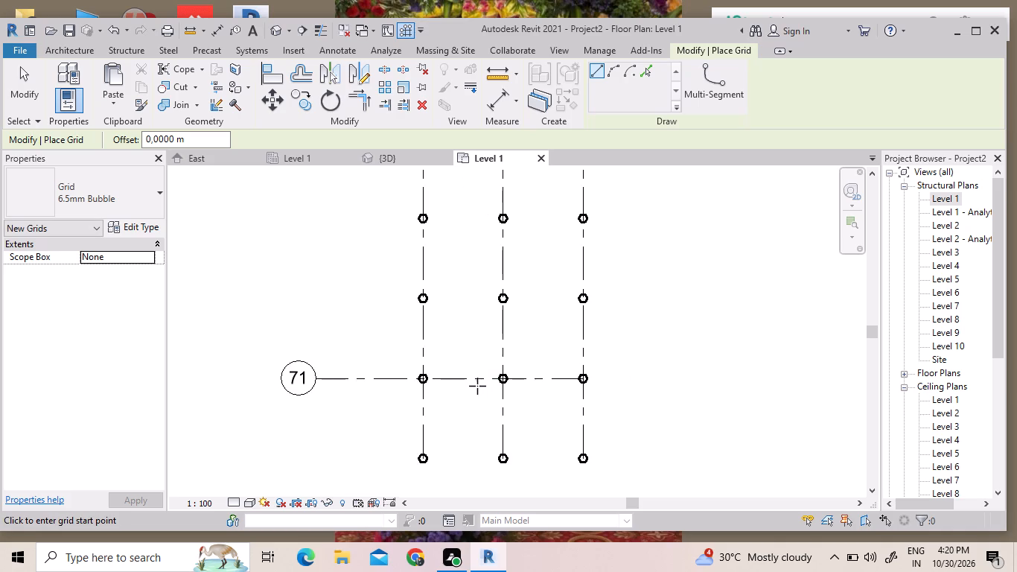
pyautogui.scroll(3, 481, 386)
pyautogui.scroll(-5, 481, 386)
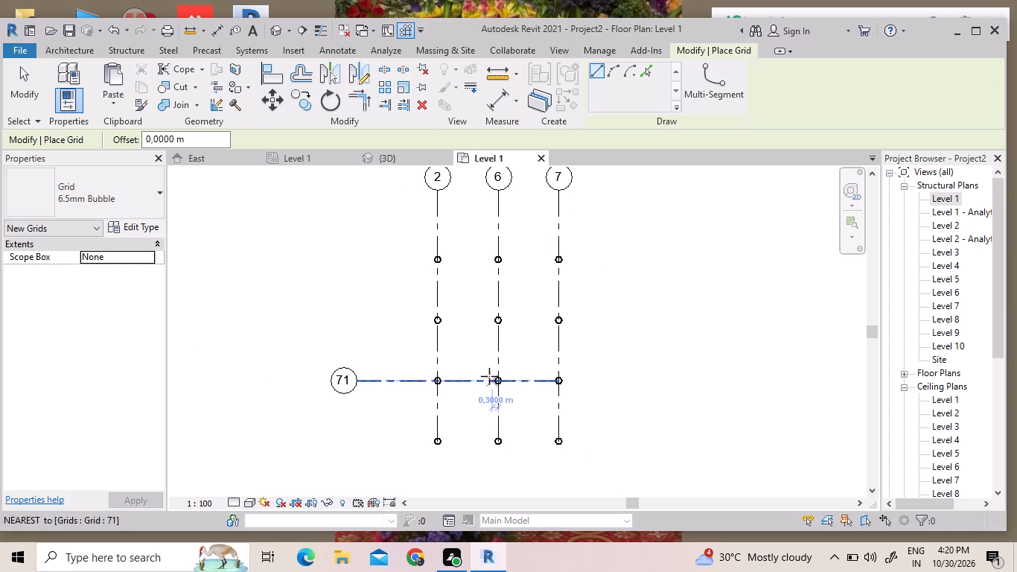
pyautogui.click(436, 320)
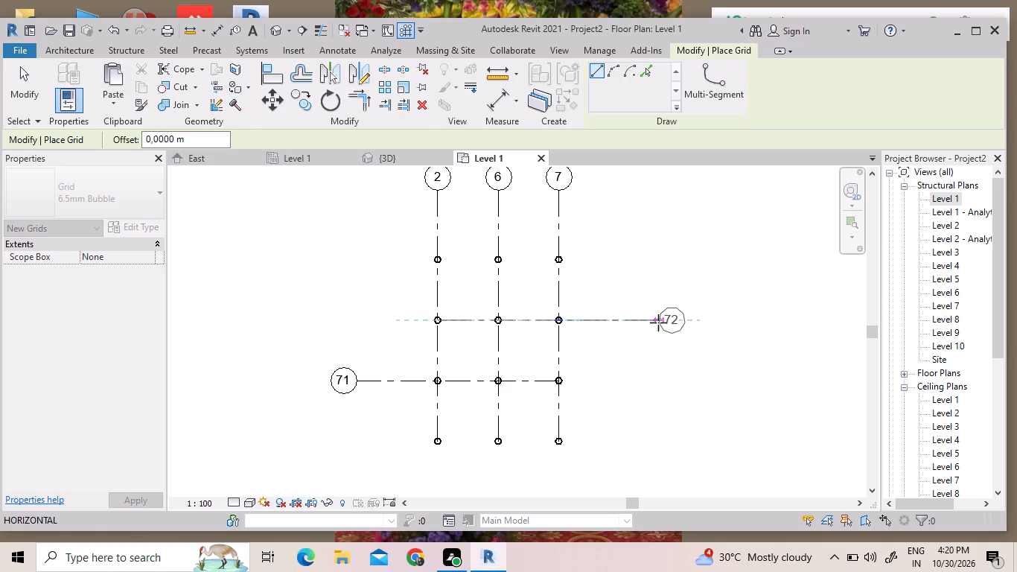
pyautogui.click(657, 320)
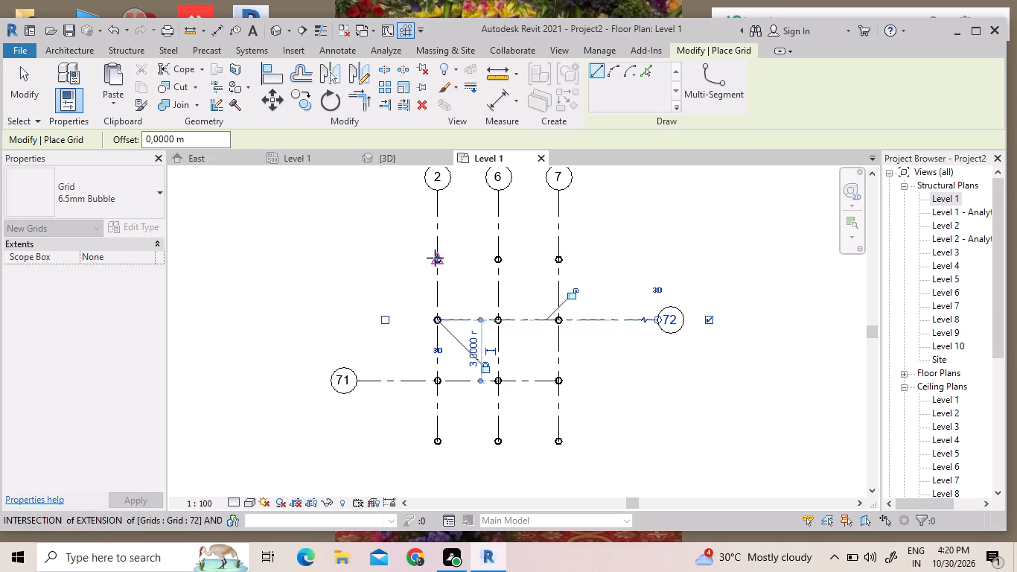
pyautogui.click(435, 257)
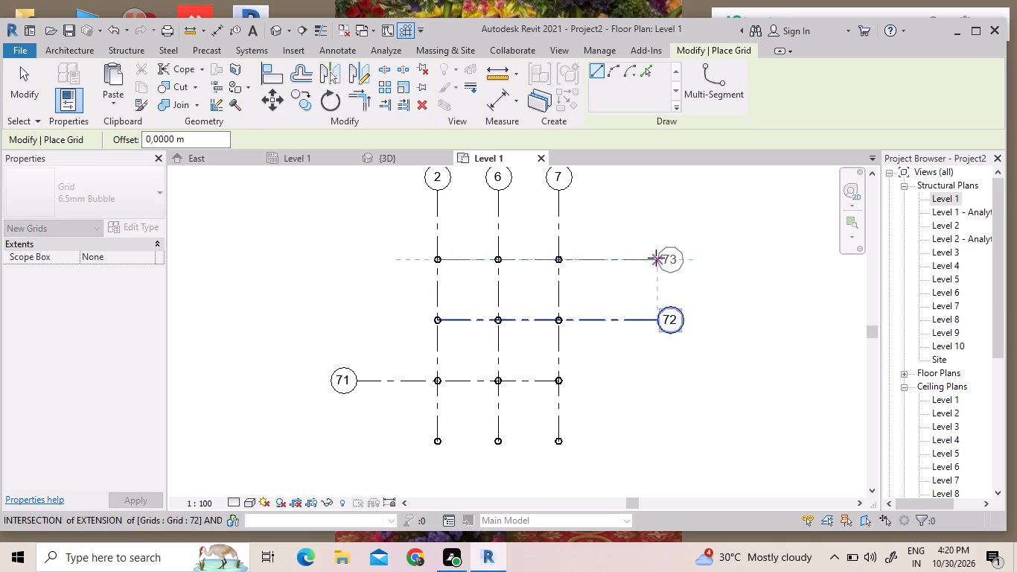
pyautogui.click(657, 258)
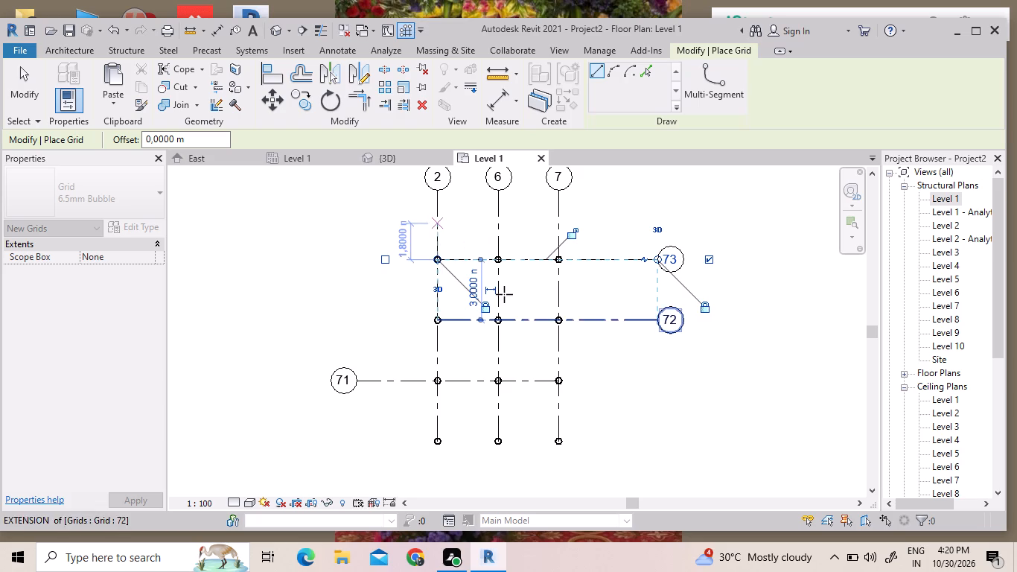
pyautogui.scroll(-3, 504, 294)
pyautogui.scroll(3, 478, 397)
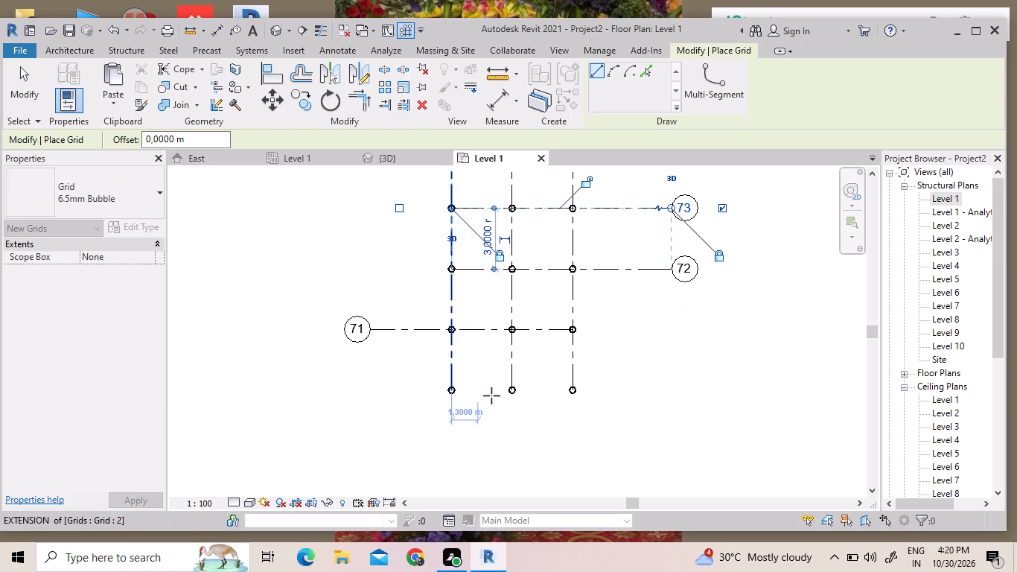
# Undo the three new horizontal grids and the model edits made before them, and close the Level 1 floor plan.
pyautogui.tripleClick(118, 27)
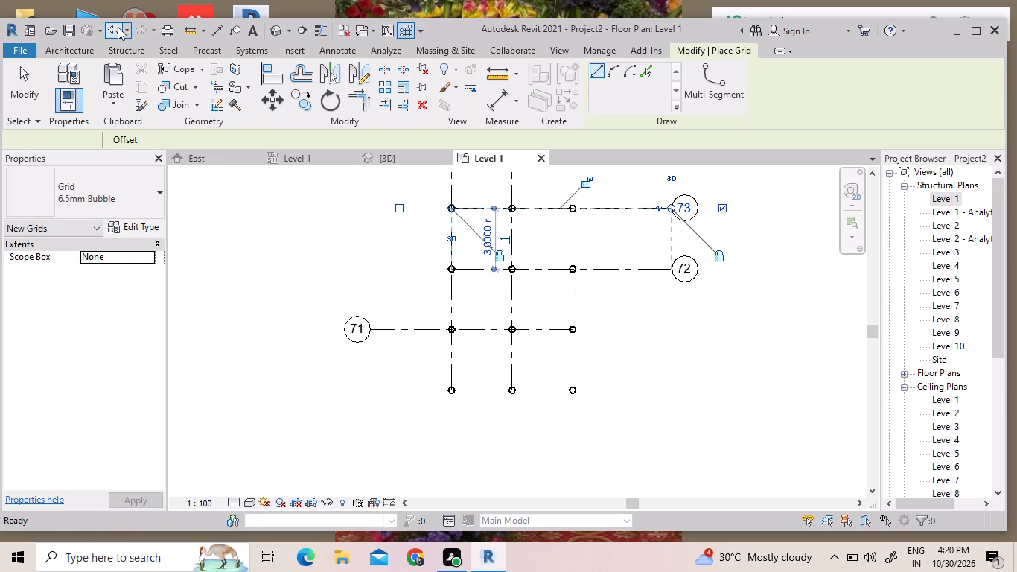
pyautogui.click(118, 27)
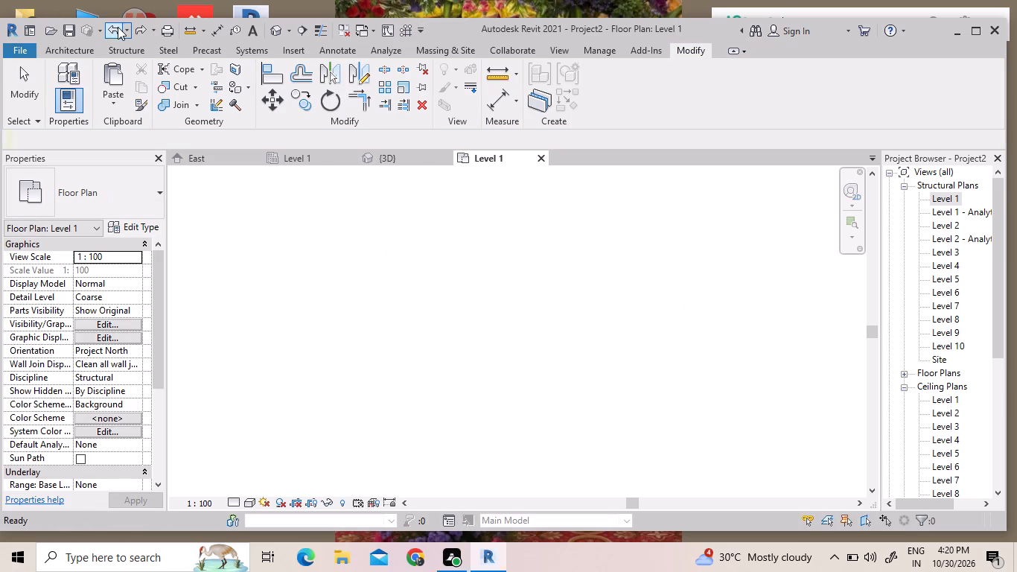
pyautogui.click(118, 27)
pyautogui.click(118, 27)
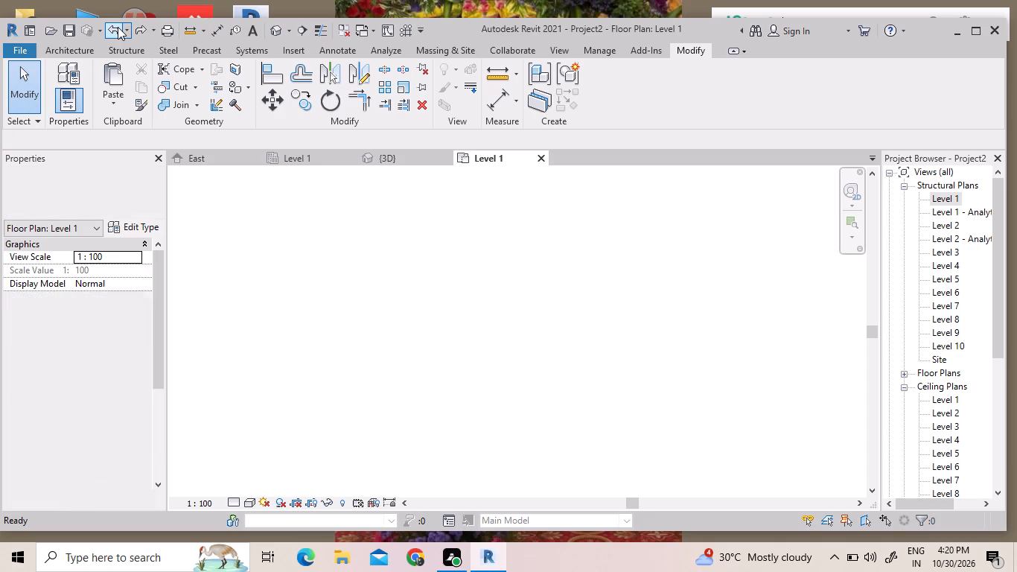
pyautogui.tripleClick(118, 27)
pyautogui.click(118, 27)
pyautogui.click(118, 27)
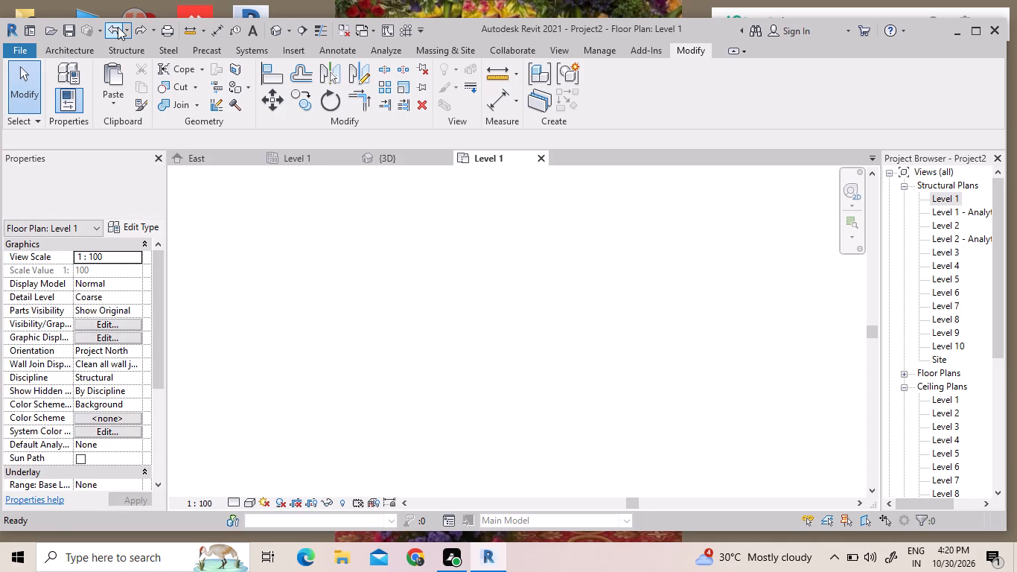
pyautogui.click(543, 159)
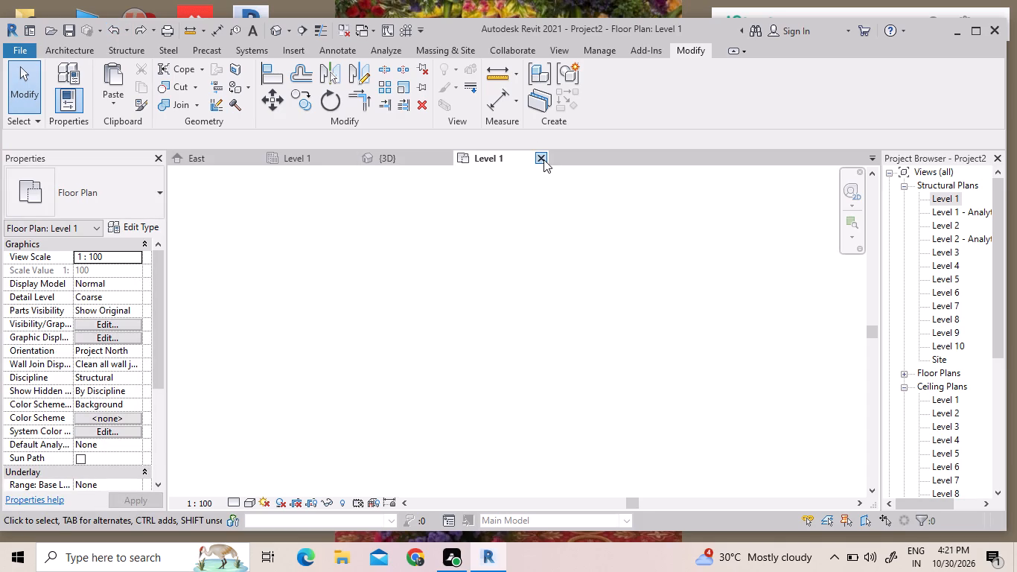
# Undo further edits in the Level 1 structural plan to restore horizontal grids 1, 3, 4 and 5.
pyautogui.click(312, 158)
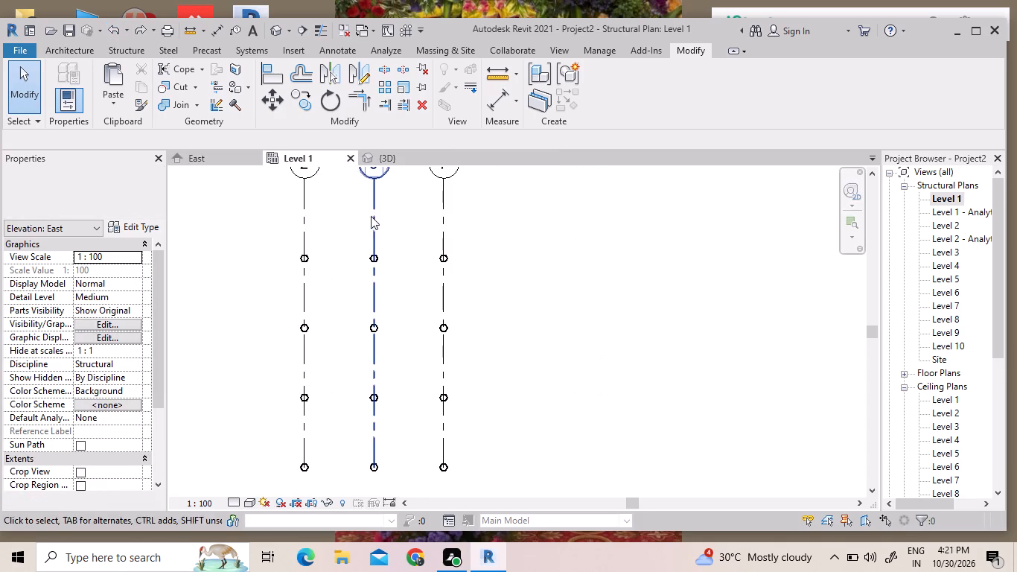
pyautogui.scroll(-1, 421, 299)
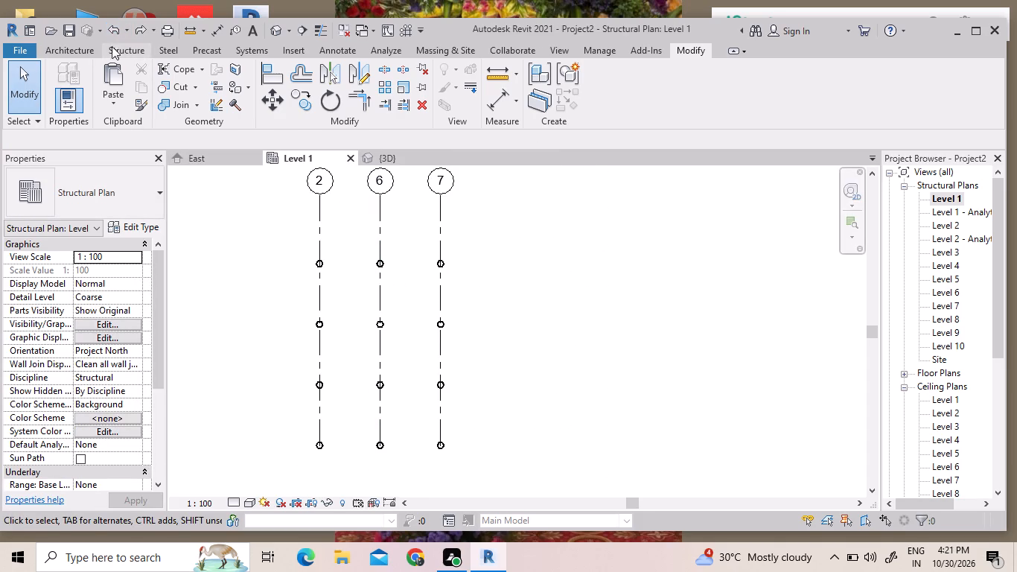
pyautogui.tripleClick(110, 30)
pyautogui.tripleClick(110, 30)
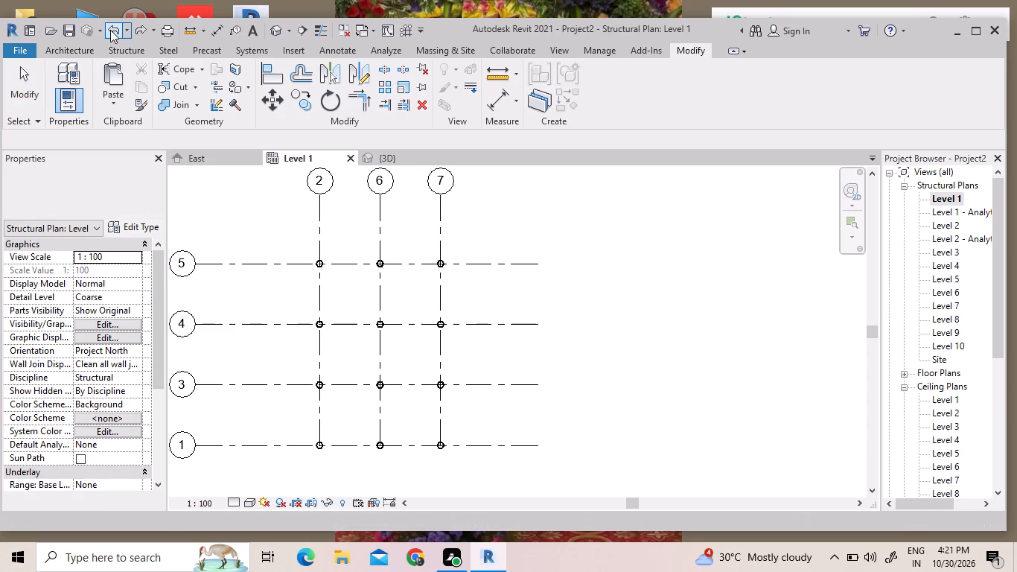
pyautogui.click(110, 30)
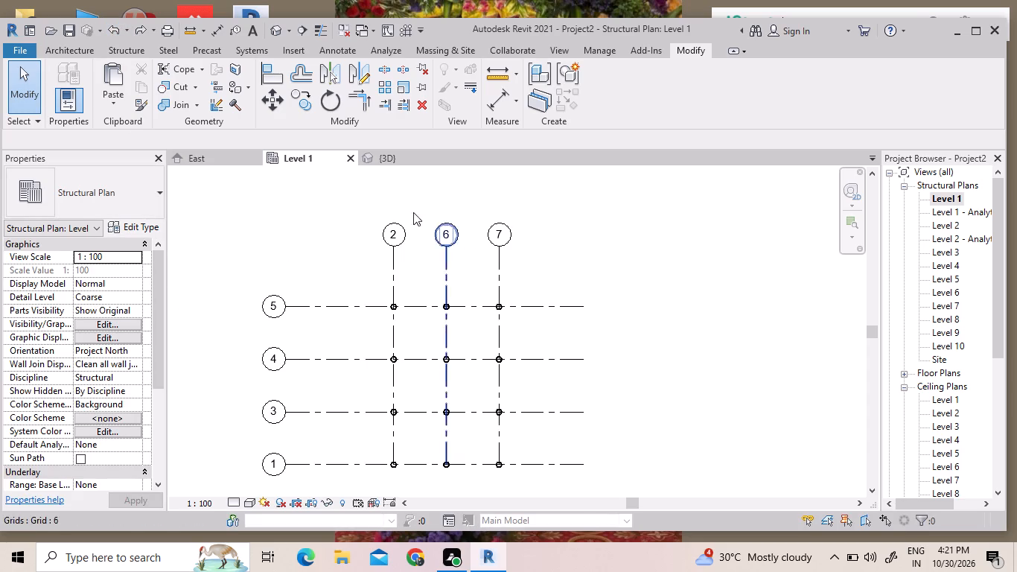
# Set the 3D view's visual style to Shaded and its detail level to Fine.
pyautogui.click(374, 159)
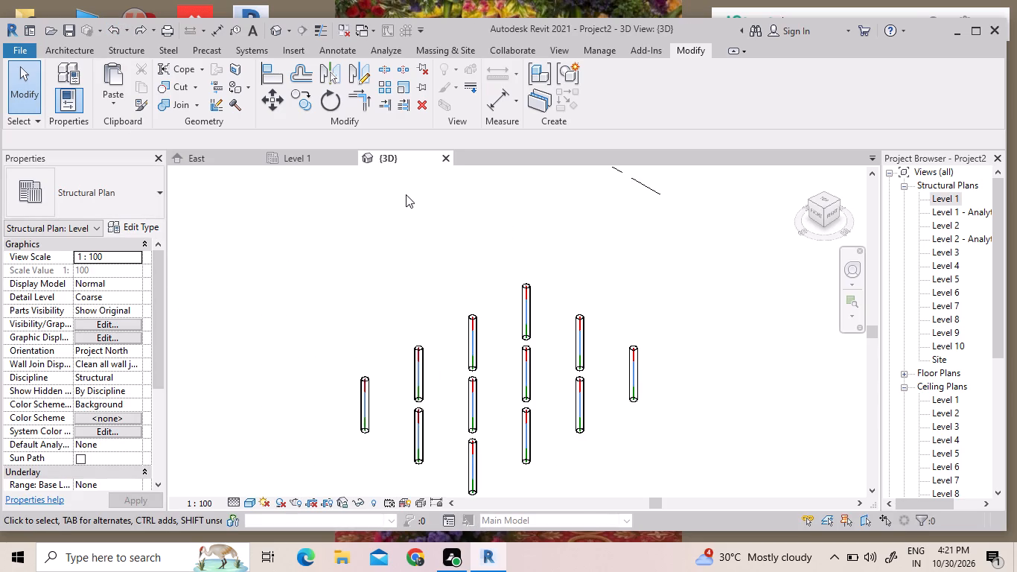
pyautogui.scroll(-2, 429, 226)
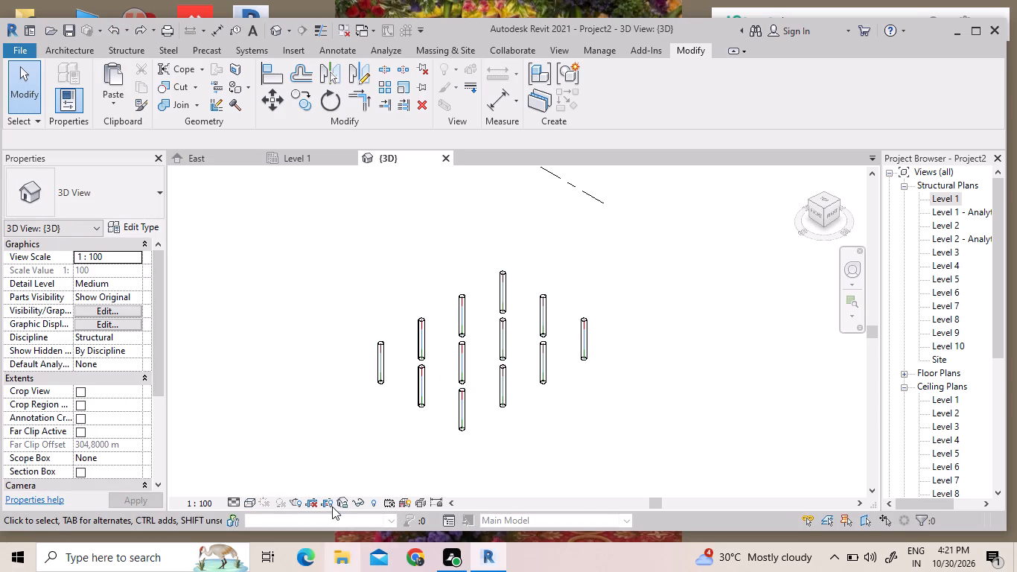
pyautogui.click(246, 497)
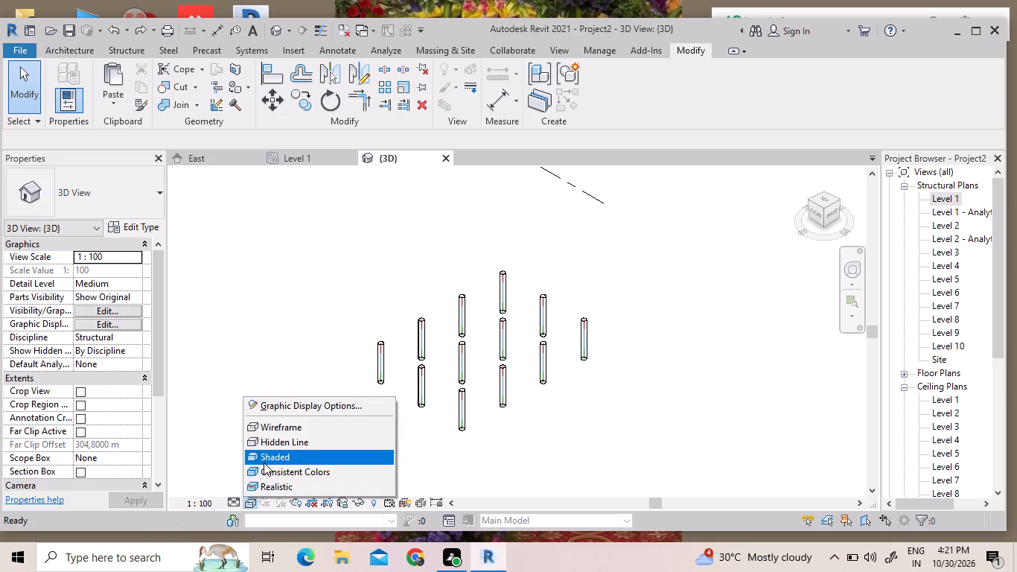
pyautogui.click(264, 462)
pyautogui.click(231, 500)
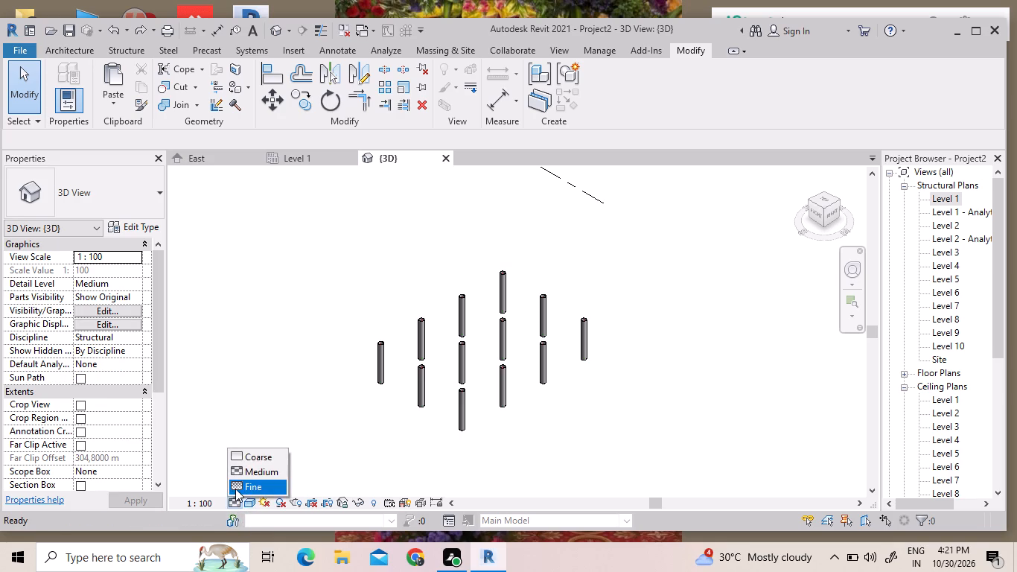
pyautogui.click(235, 489)
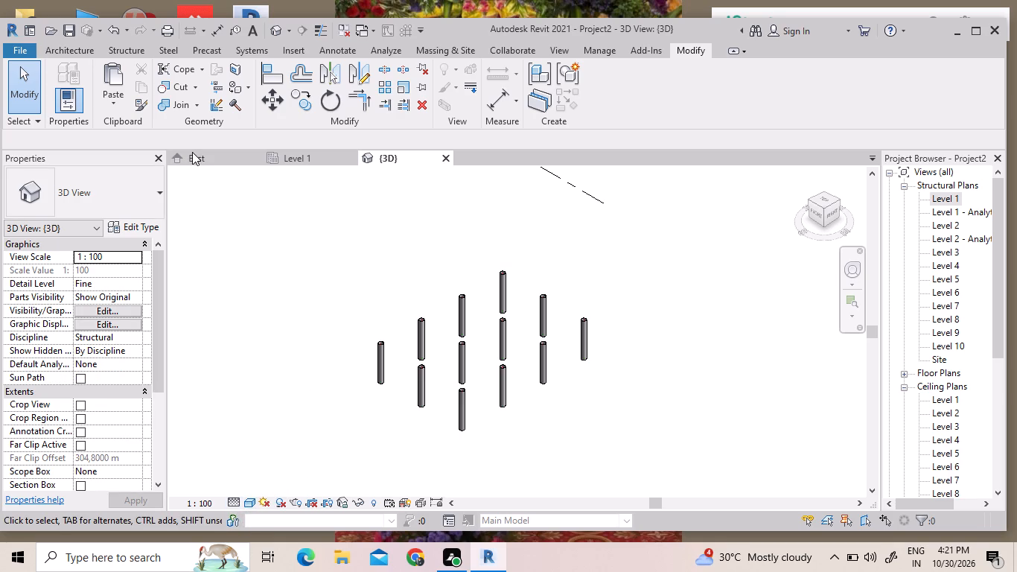
# In the East elevation, set the top level of all the Pipe12STD columns below Level 1 to Level 10.
pyautogui.click(194, 159)
pyautogui.scroll(4, 357, 328)
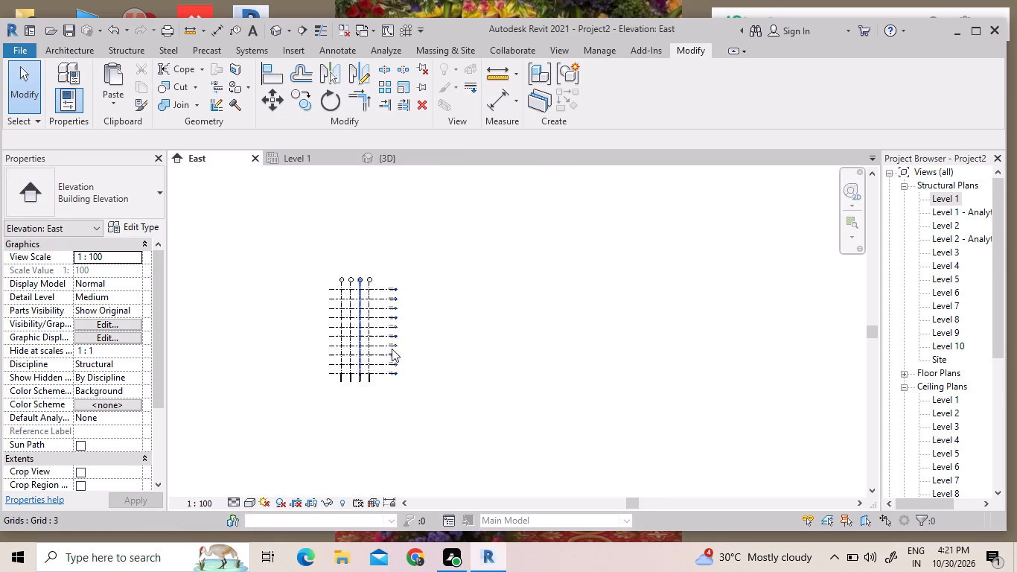
pyautogui.scroll(3, 378, 393)
pyautogui.scroll(3, 286, 369)
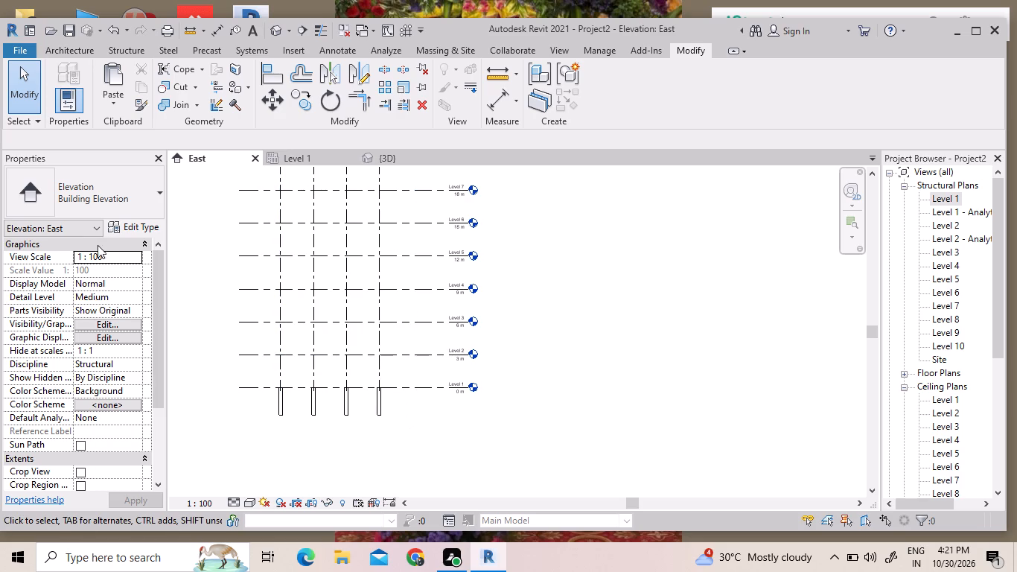
pyautogui.scroll(2, 338, 341)
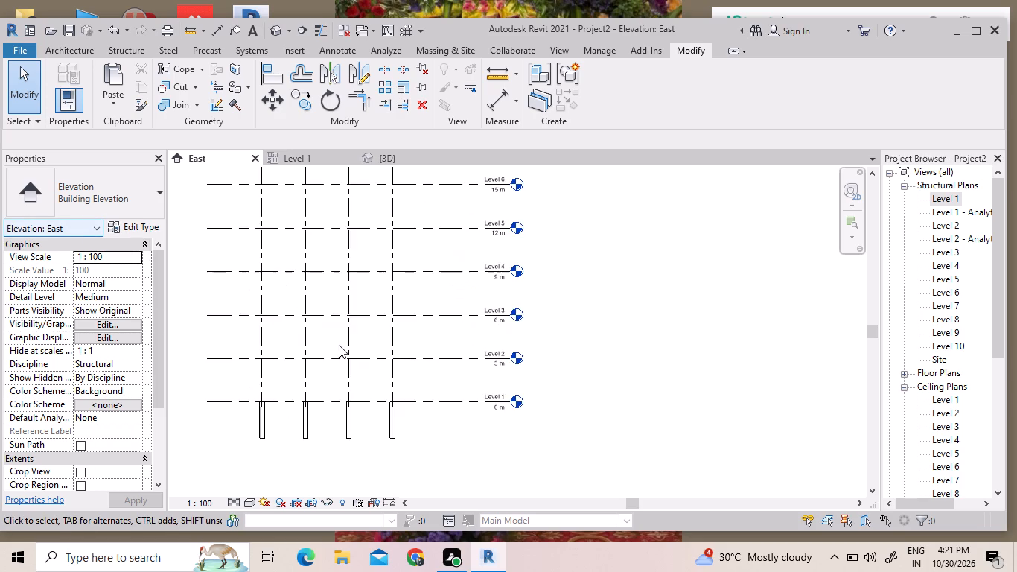
pyautogui.scroll(5, 310, 384)
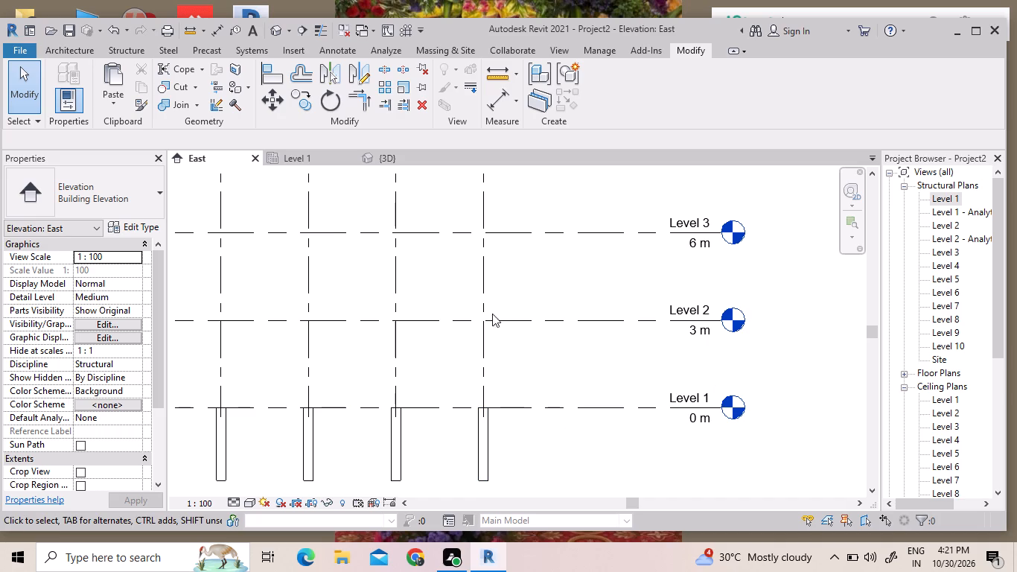
pyautogui.moveTo(533, 436); pyautogui.dragTo(229, 425)
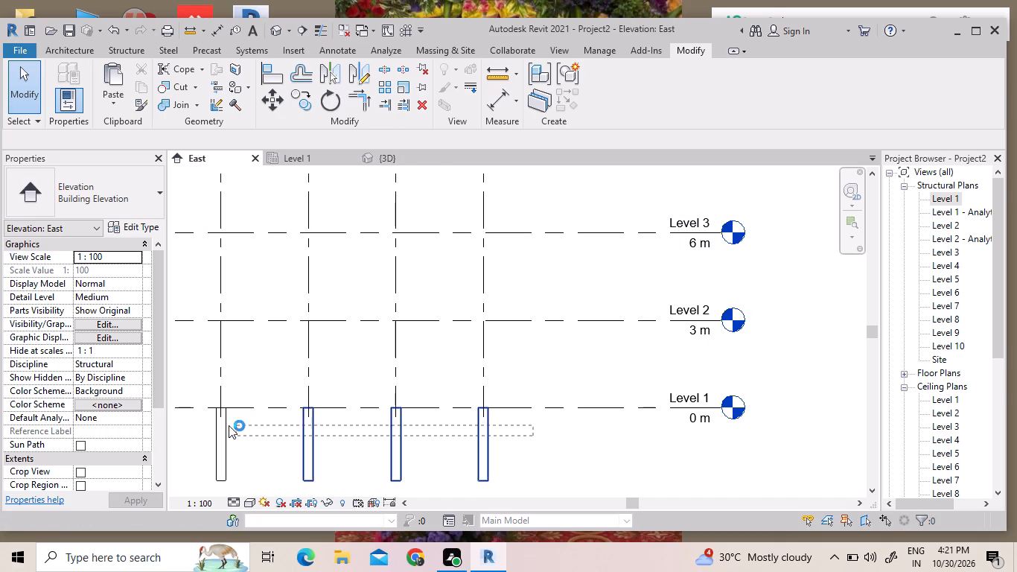
pyautogui.moveTo(229, 425); pyautogui.dragTo(199, 428)
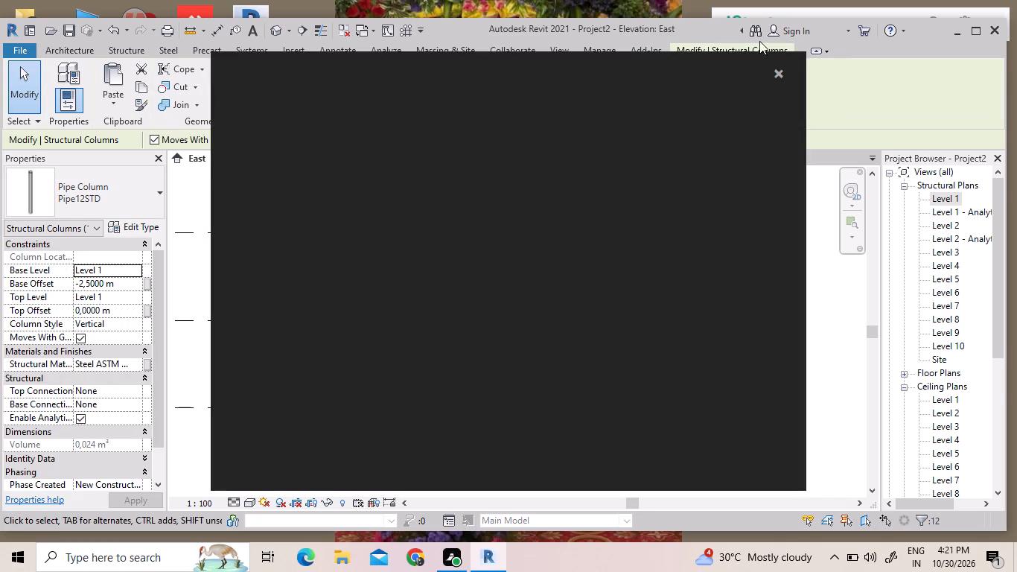
pyautogui.click(784, 74)
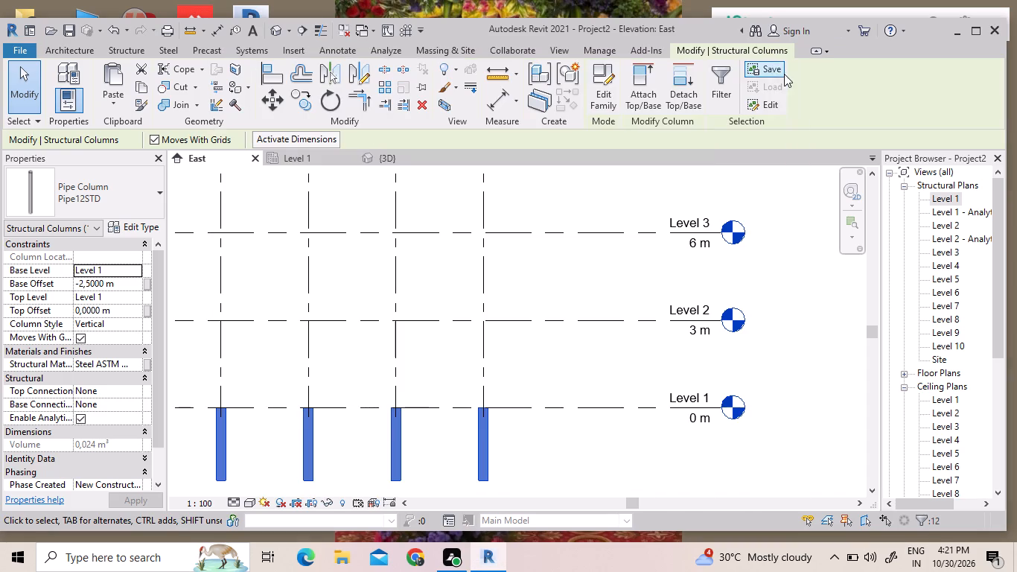
pyautogui.click(99, 287)
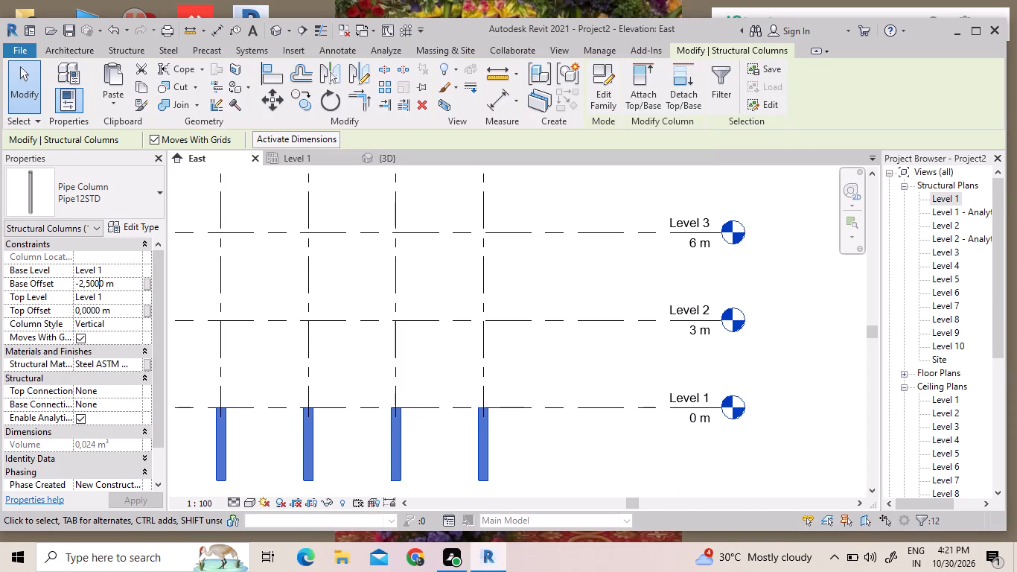
pyautogui.click(99, 287)
pyautogui.click(110, 266)
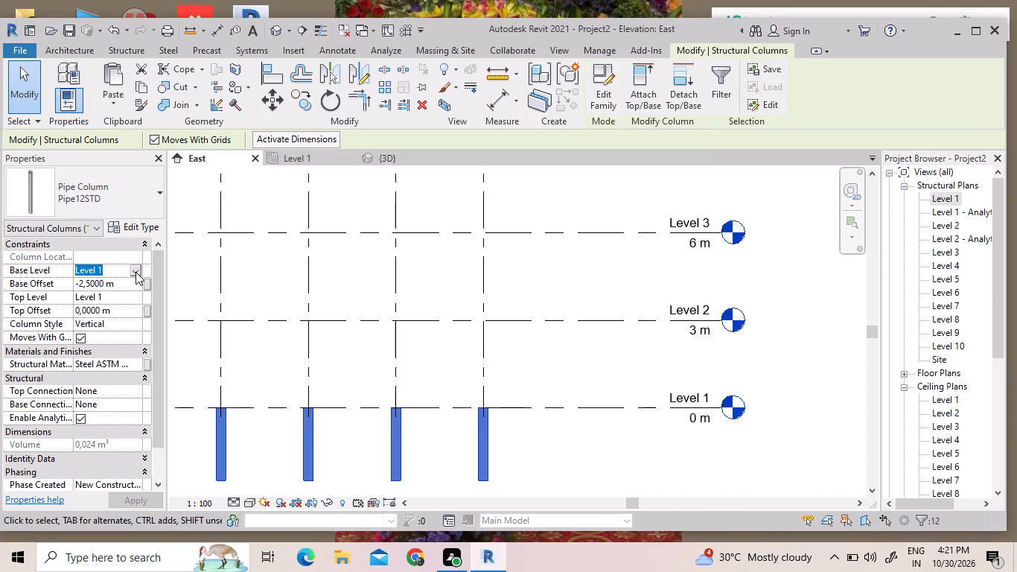
pyautogui.click(132, 270)
pyautogui.click(125, 283)
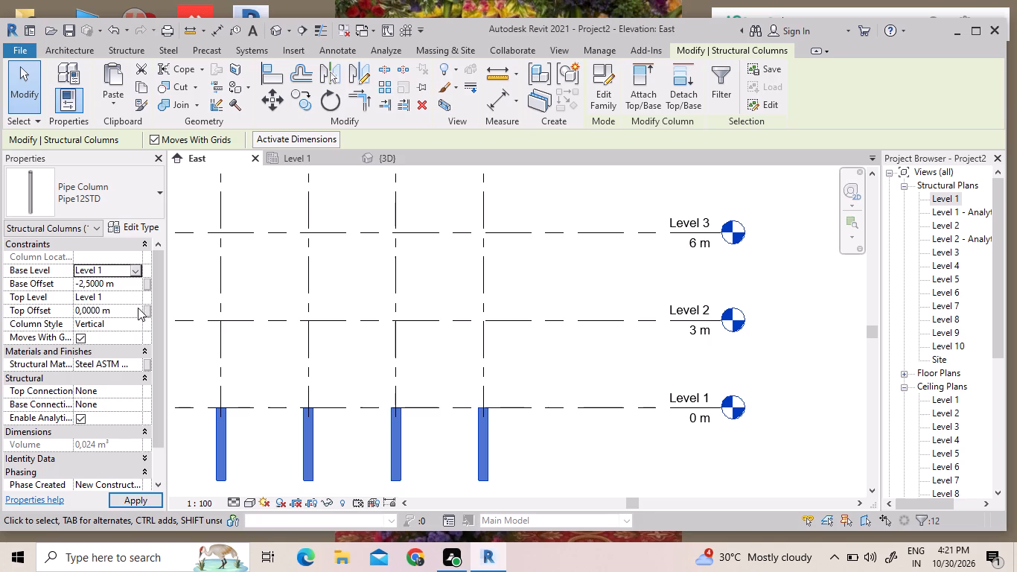
pyautogui.click(126, 292)
pyautogui.click(133, 301)
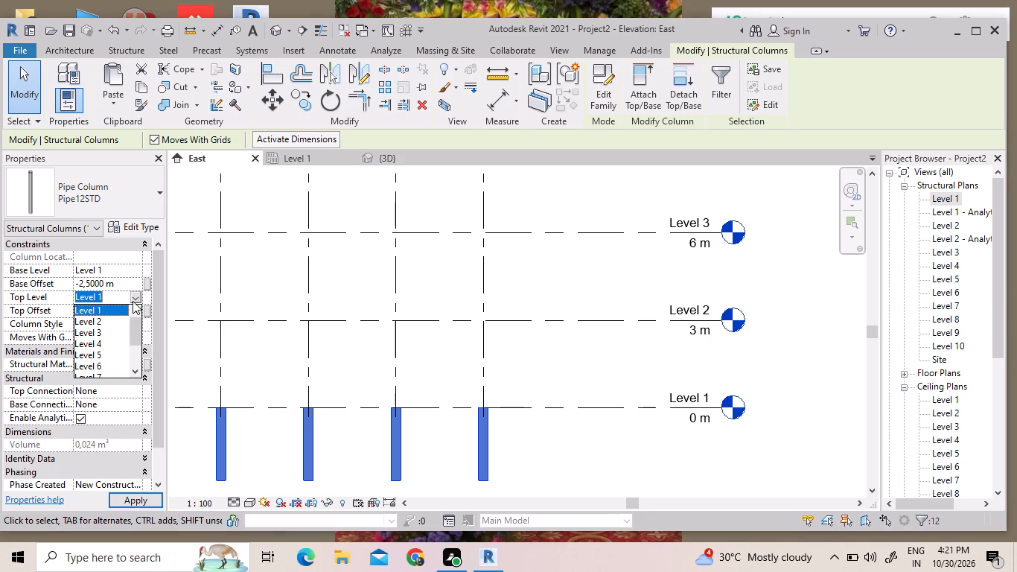
pyautogui.scroll(-12, 105, 378)
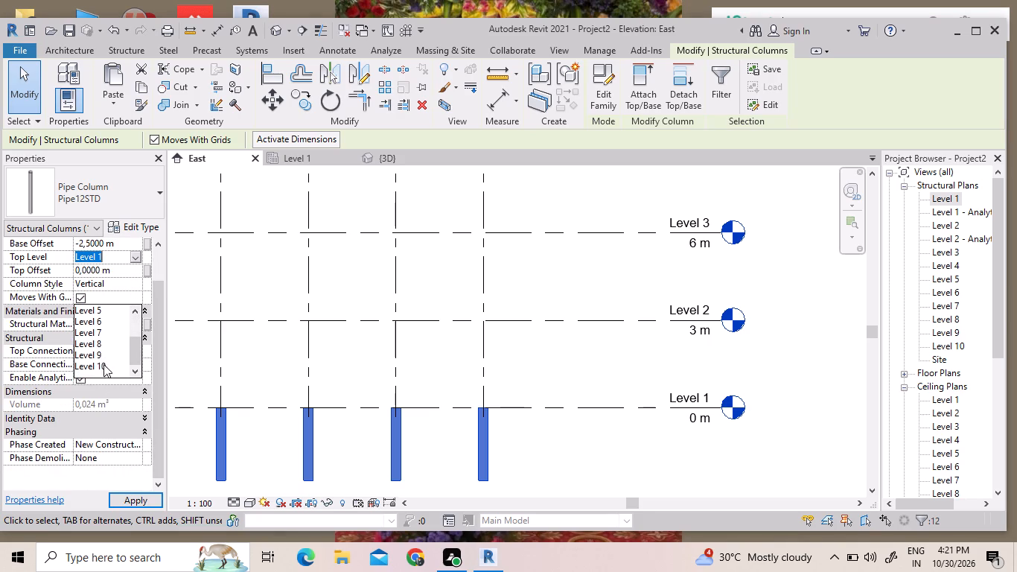
pyautogui.click(103, 364)
# Set the base offset of the selected columns to 0 m.
pyautogui.scroll(4, 101, 270)
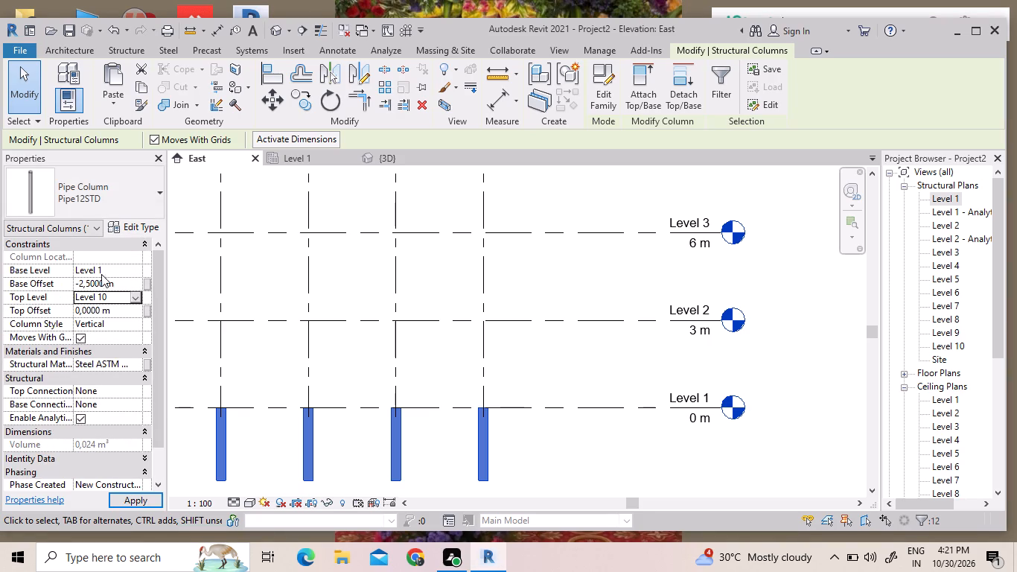
pyautogui.tripleClick(93, 283)
pyautogui.press('0')
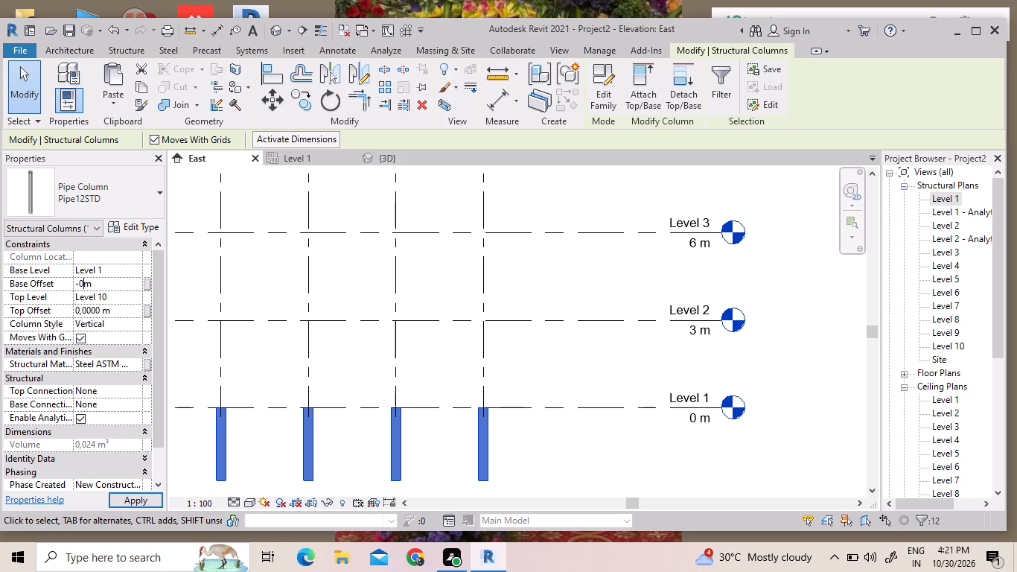
pyautogui.click(82, 282)
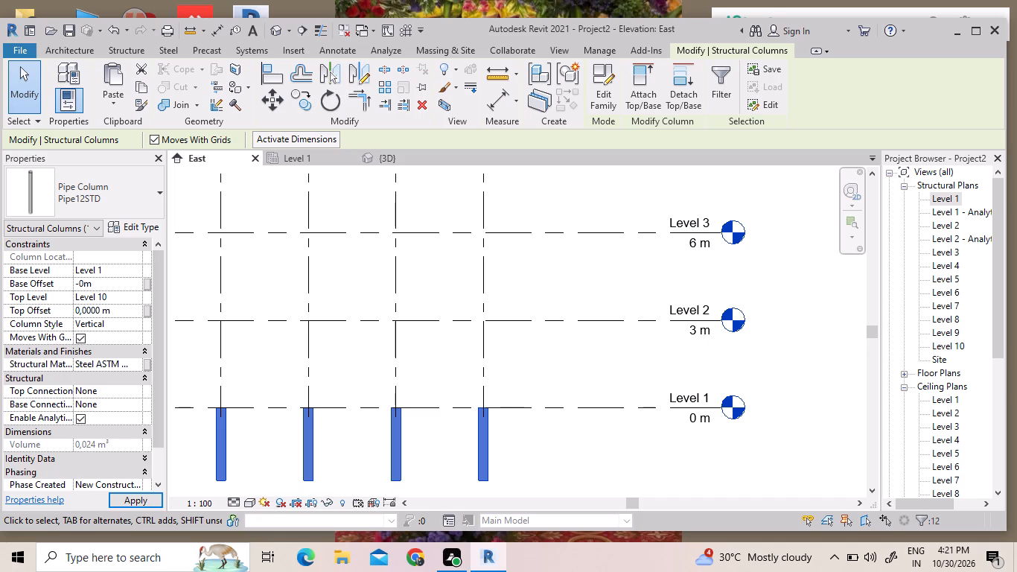
pyautogui.click(80, 282)
pyautogui.press('BackSpace')
pyautogui.press('Return')
# Inspect the full height of the columns against the levels in the East elevation and the 3D view.
pyautogui.scroll(-1, 245, 319)
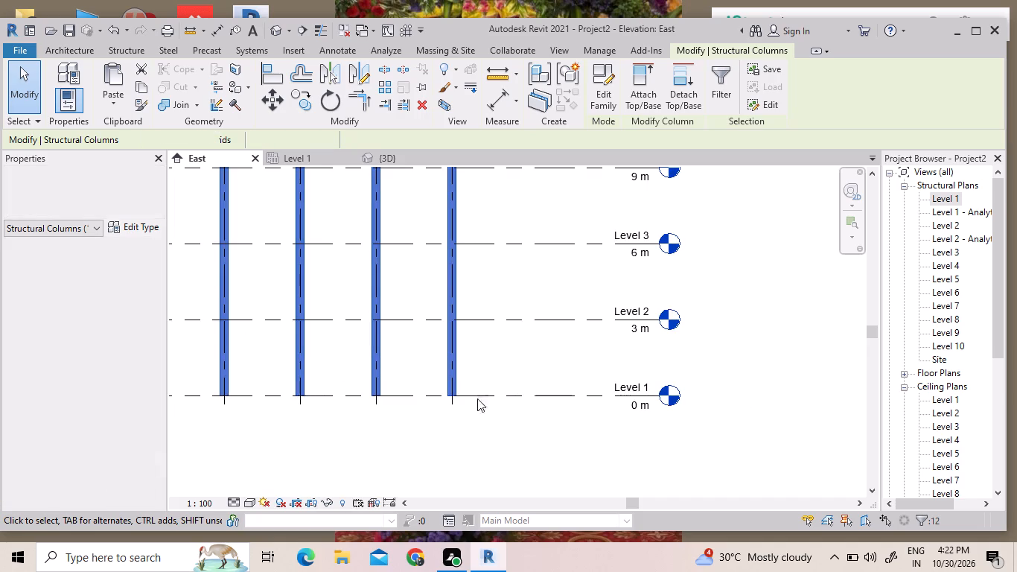
pyautogui.scroll(-5, 478, 408)
pyautogui.scroll(-2, 465, 310)
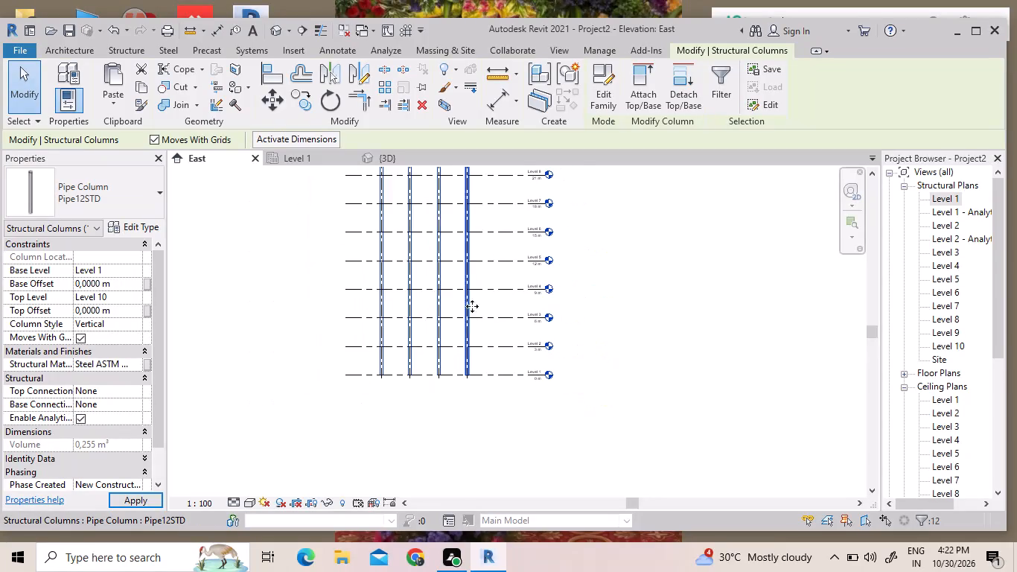
pyautogui.moveTo(509, 276); pyautogui.dragTo(473, 380, button='middle')
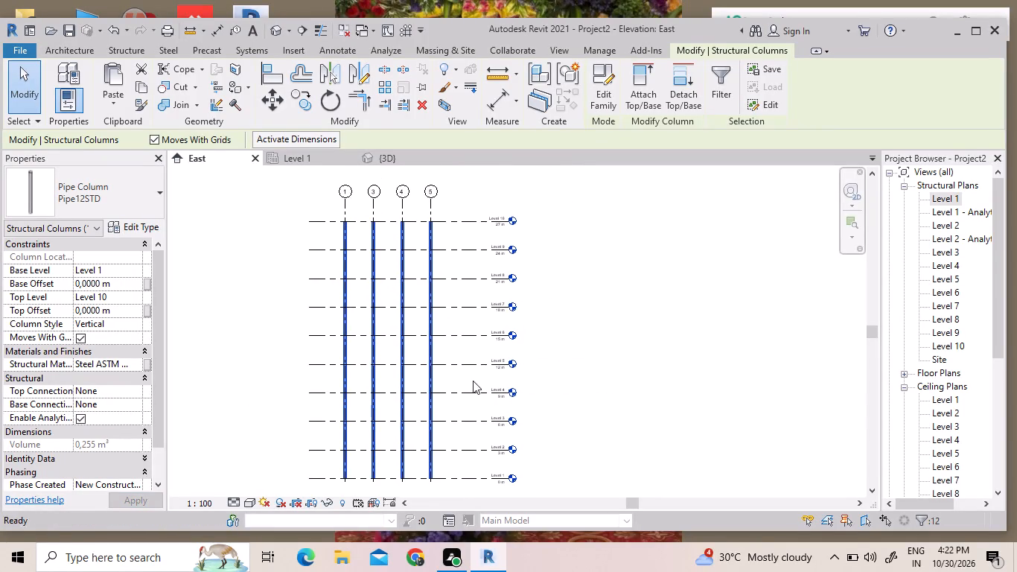
pyautogui.scroll(1, 387, 198)
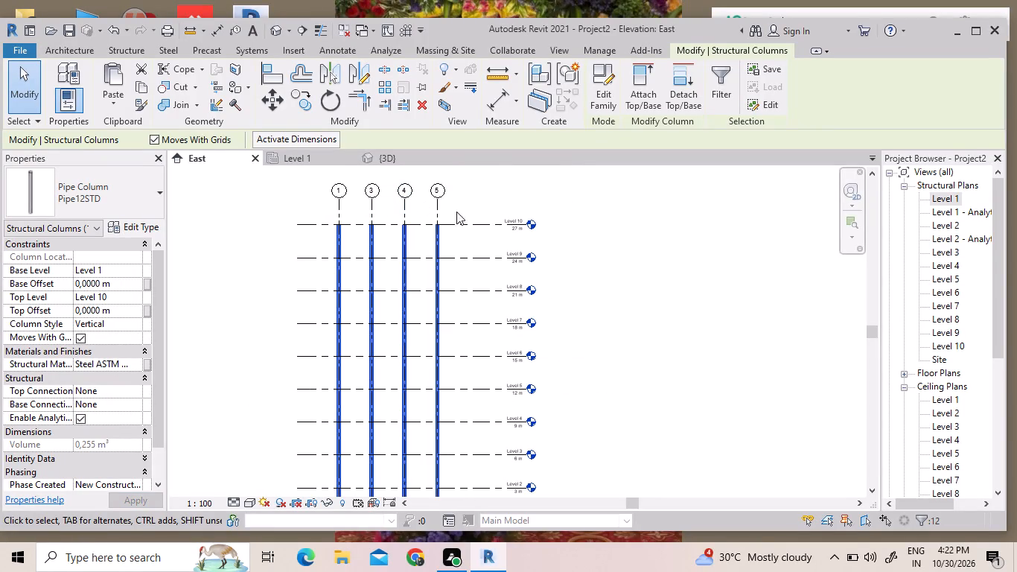
pyautogui.click(370, 161)
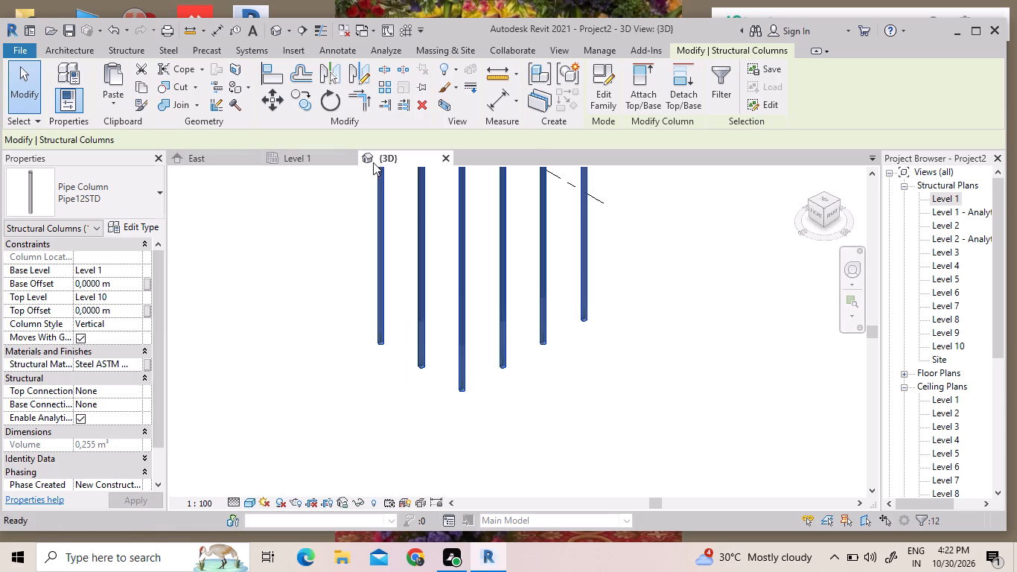
pyautogui.scroll(-6, 471, 361)
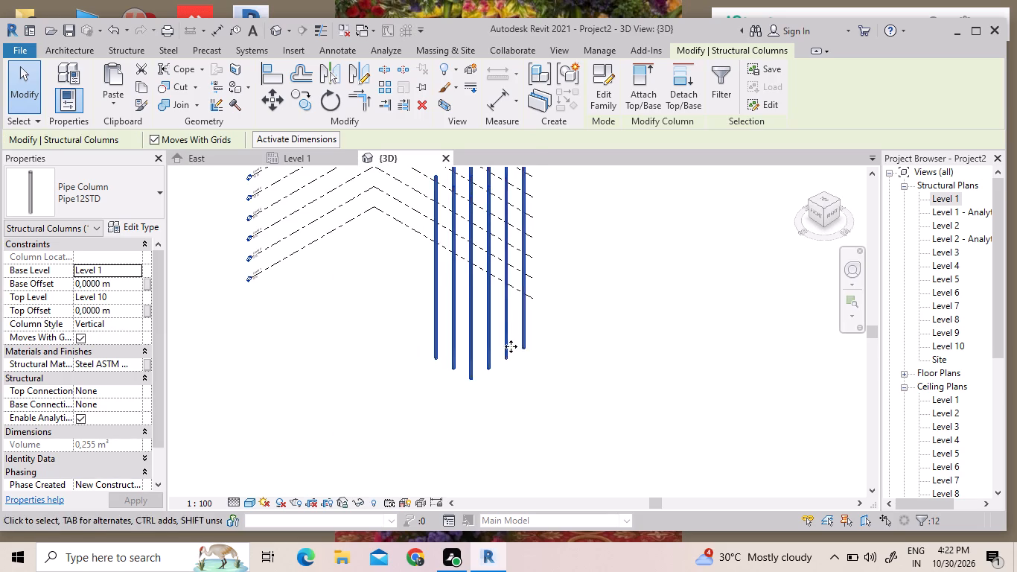
pyautogui.moveTo(570, 334); pyautogui.dragTo(553, 436, button='middle')
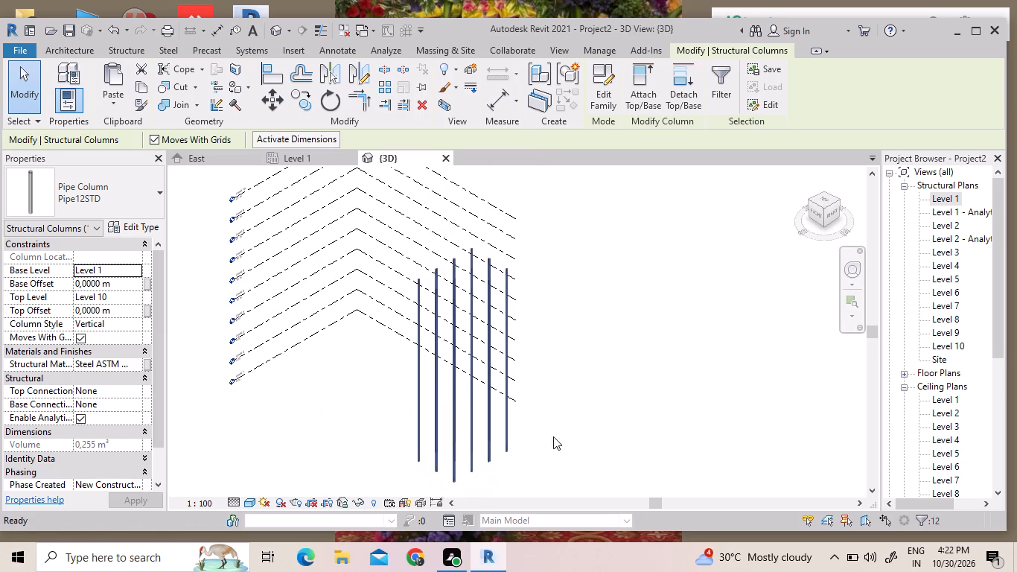
# On the Level 1 plan, place UB305x165x40 universal beams between the columns along all the grid lines.
pyautogui.click(311, 160)
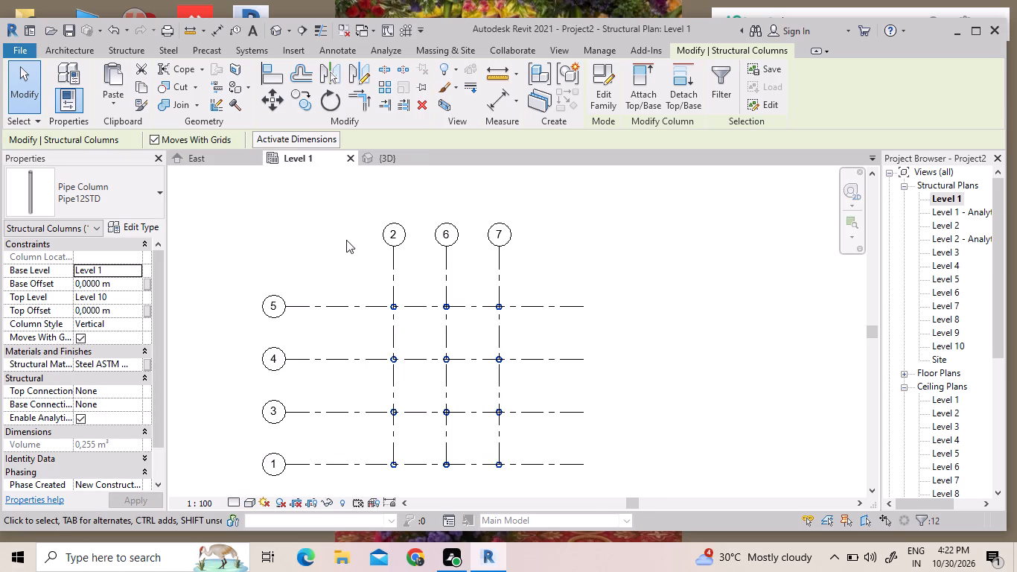
pyautogui.scroll(3, 388, 340)
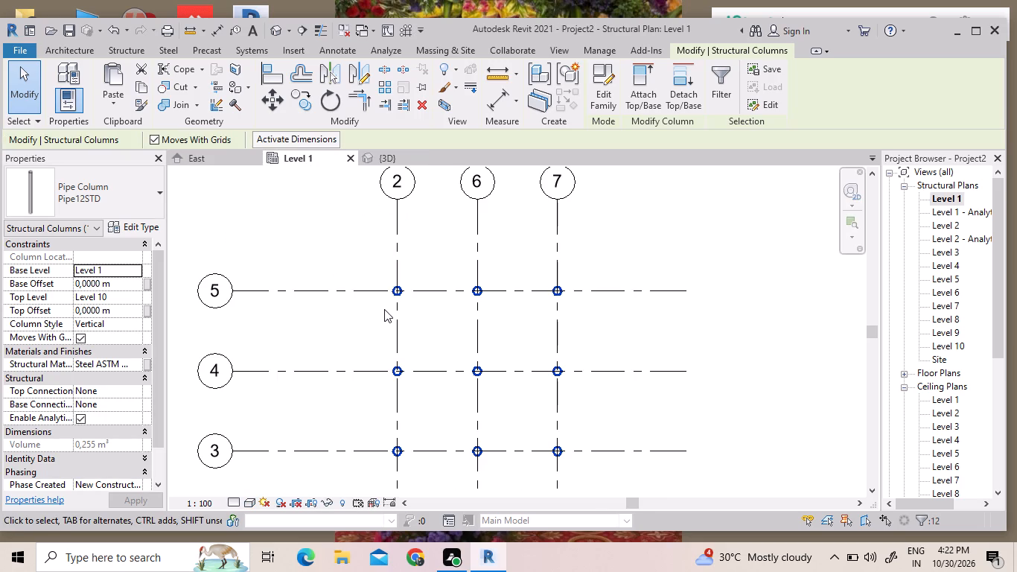
pyautogui.scroll(-1, 372, 277)
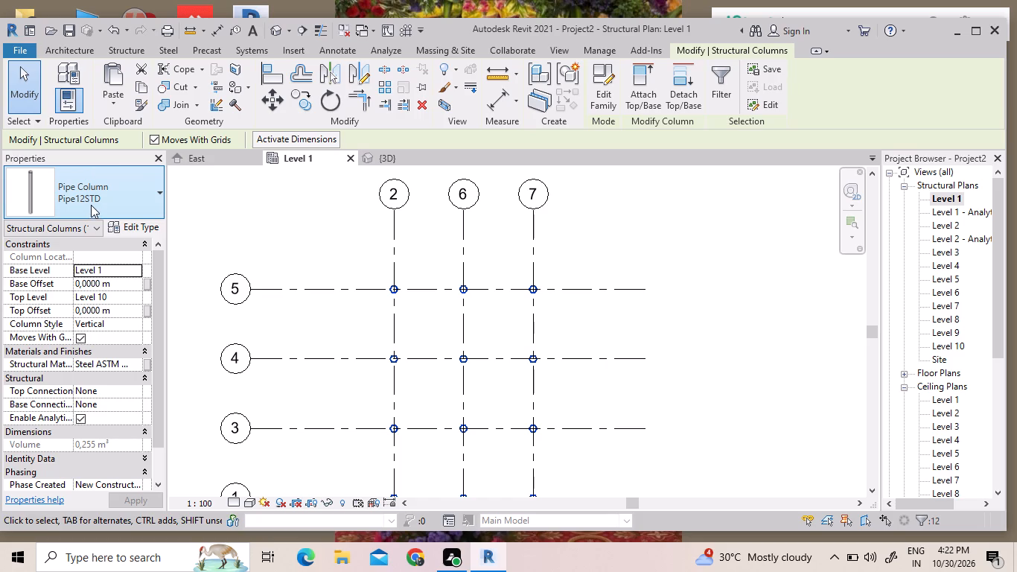
pyautogui.click(115, 46)
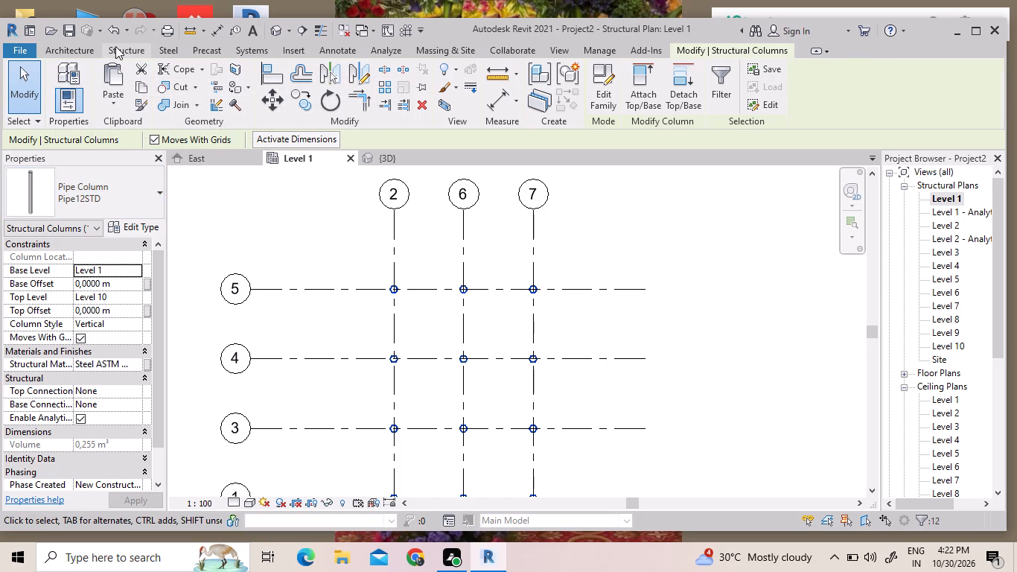
pyautogui.click(65, 93)
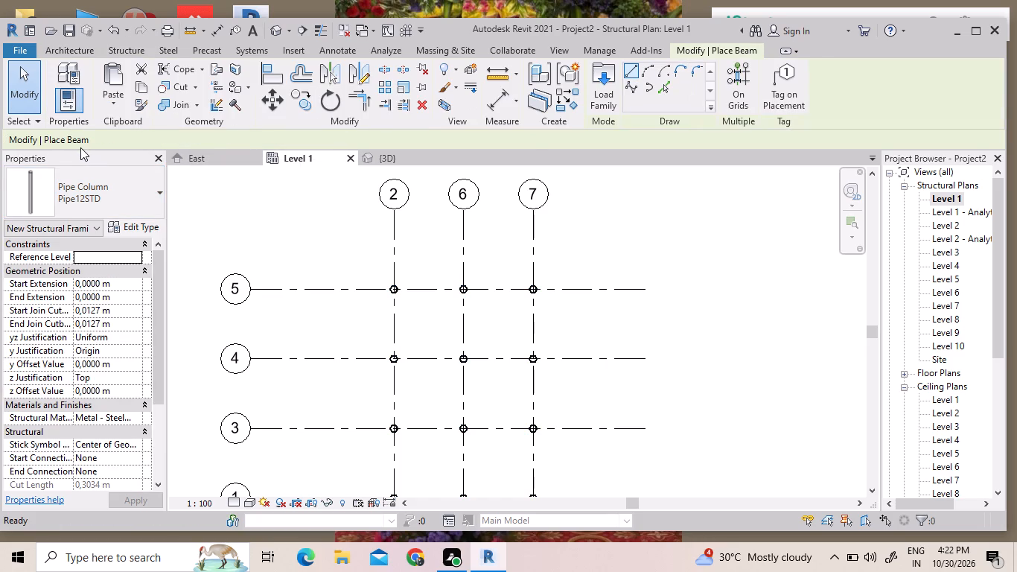
pyautogui.click(121, 199)
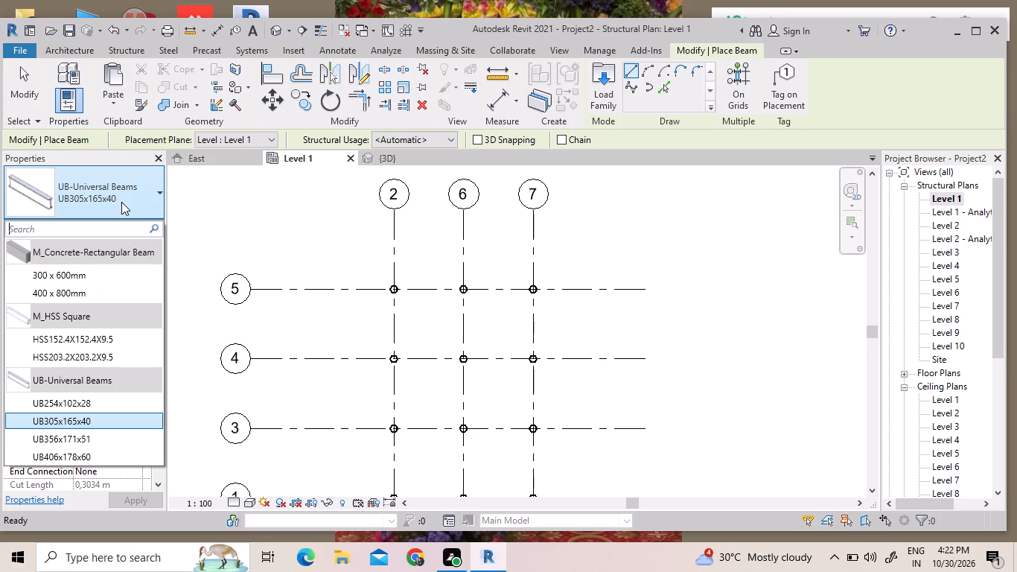
pyautogui.scroll(-5, 98, 353)
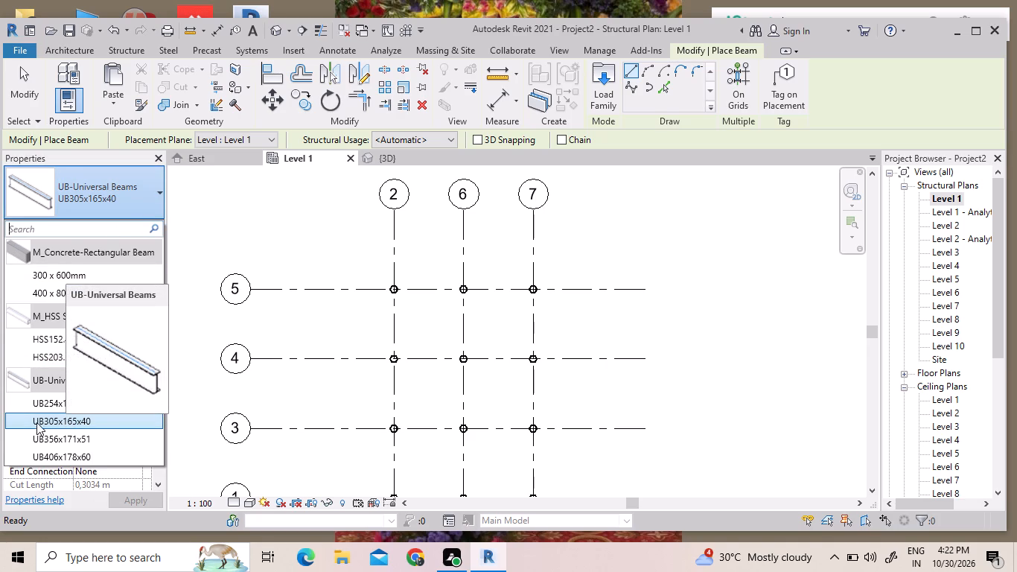
pyautogui.click(36, 421)
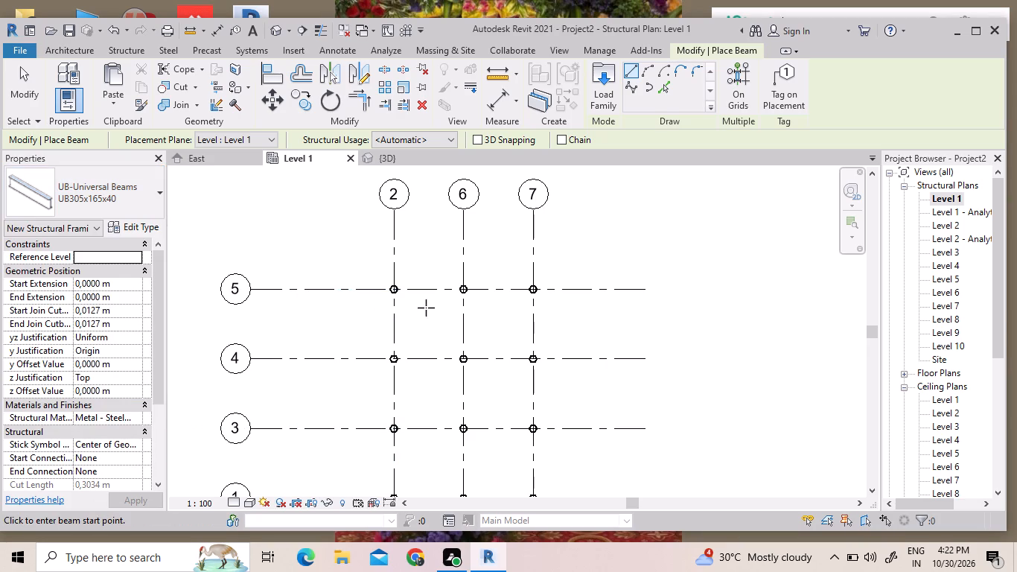
pyautogui.scroll(-1, 423, 247)
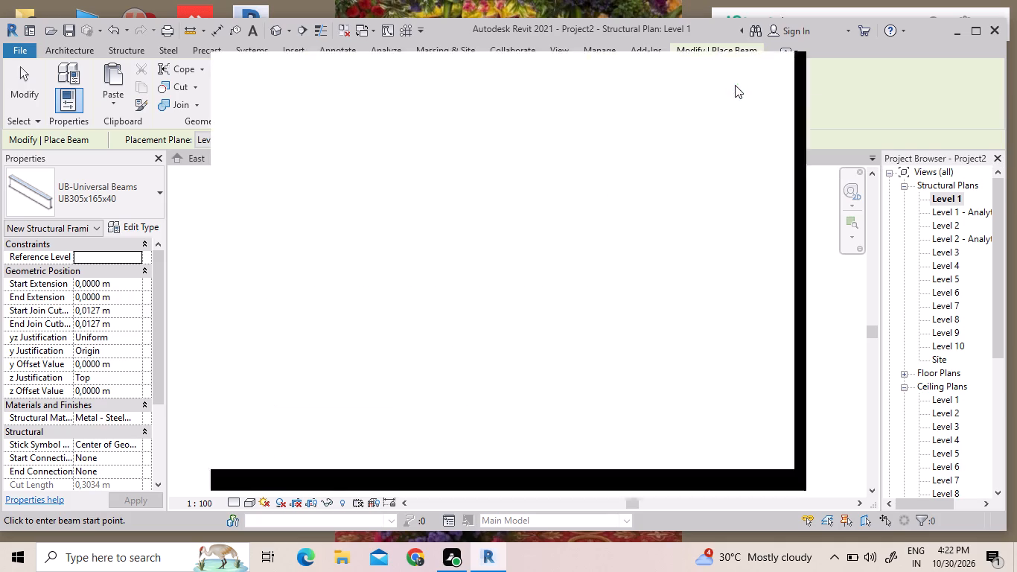
pyautogui.click(734, 85)
pyautogui.click(771, 70)
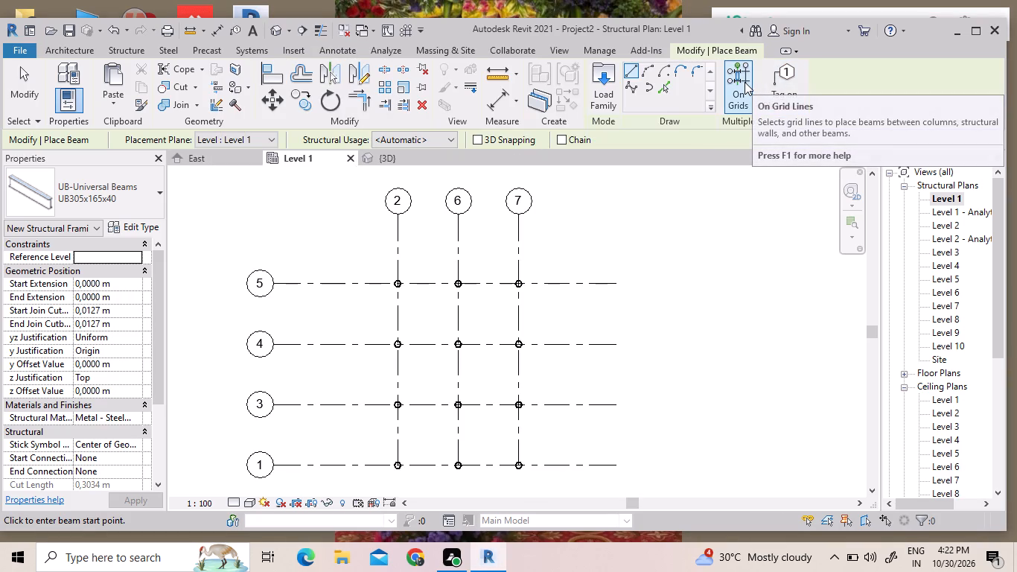
pyautogui.click(745, 82)
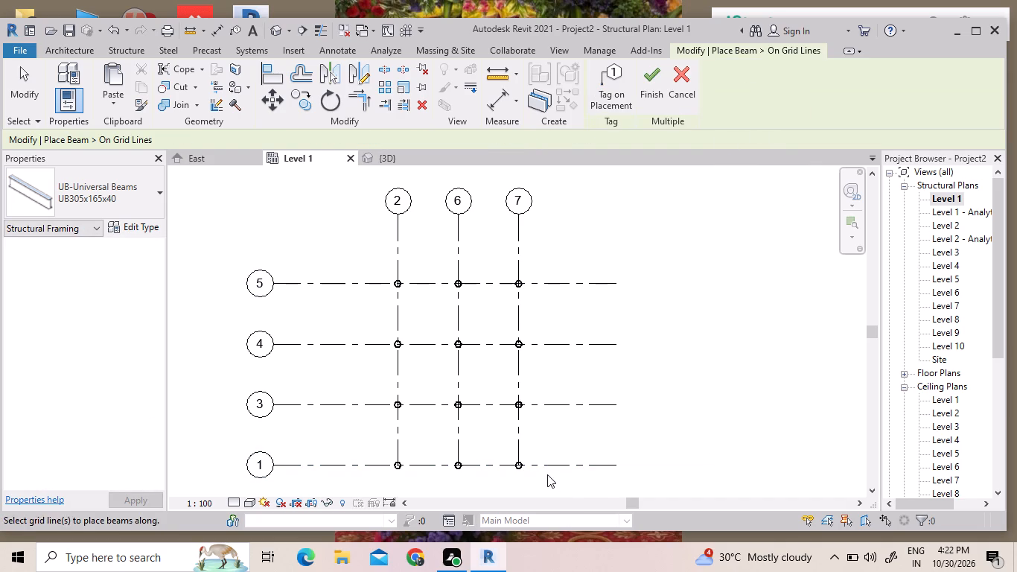
pyautogui.moveTo(547, 474); pyautogui.dragTo(353, 250)
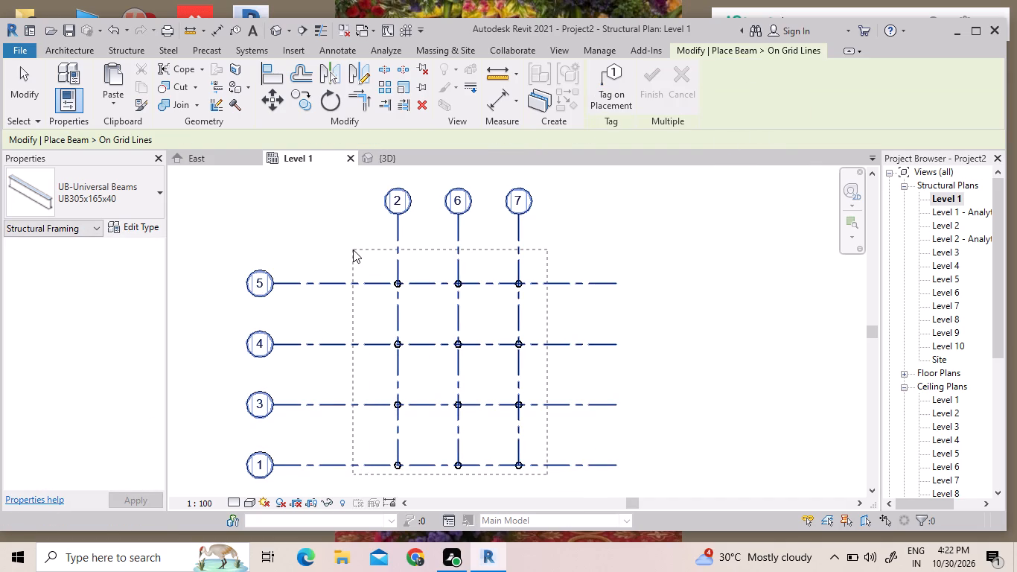
pyautogui.click(657, 79)
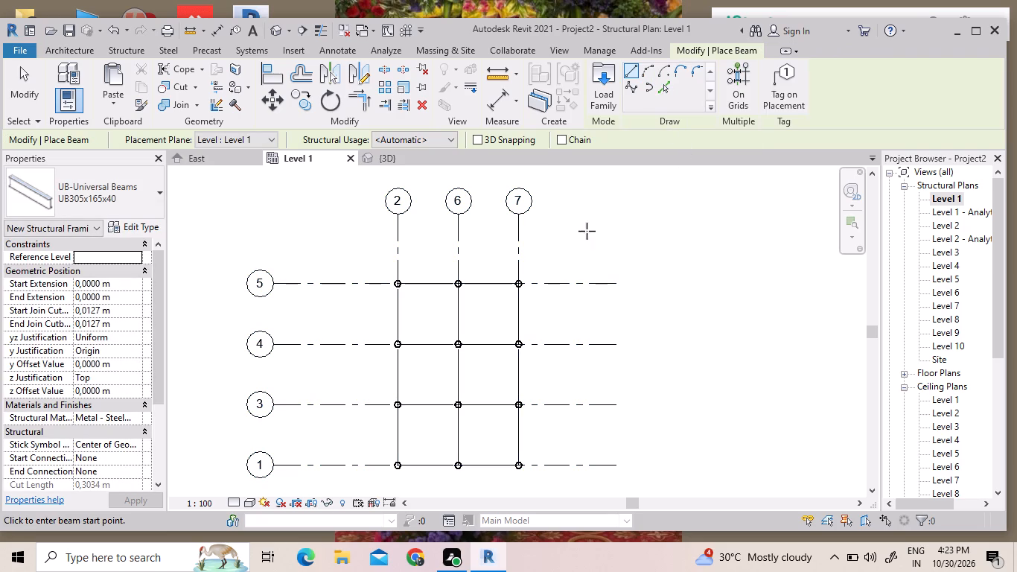
# Examine the new Level 1 beams against the columns in the 3D view and the East elevation.
pyautogui.click(391, 161)
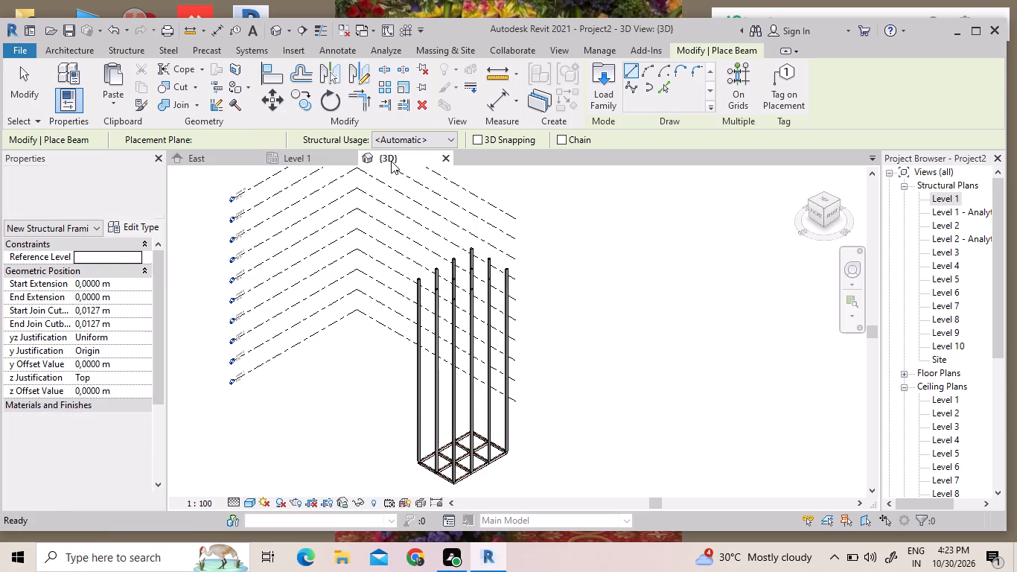
pyautogui.scroll(2, 472, 481)
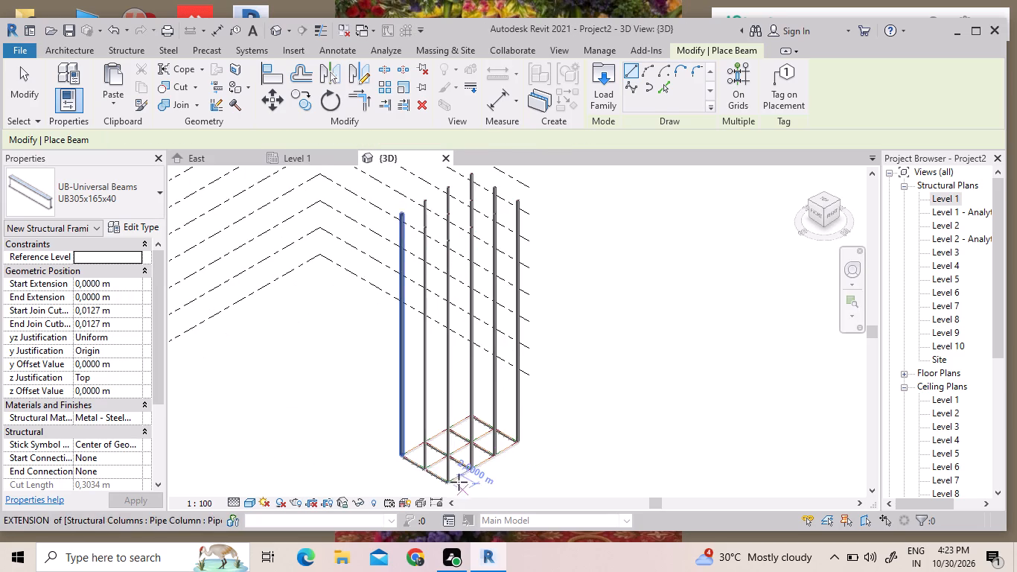
pyautogui.click(278, 159)
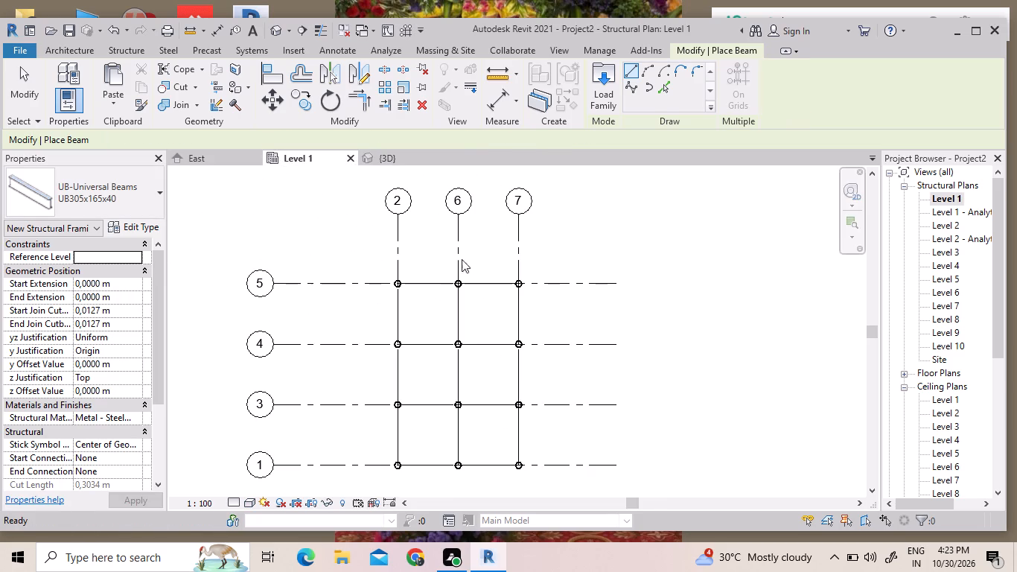
pyautogui.click(232, 168)
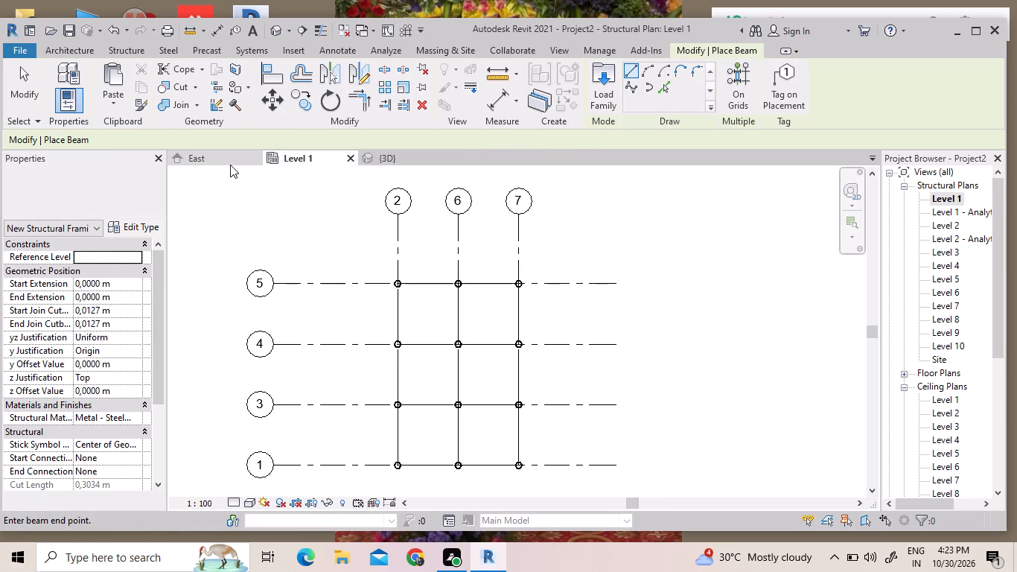
pyautogui.click(229, 162)
pyautogui.scroll(-2, 339, 240)
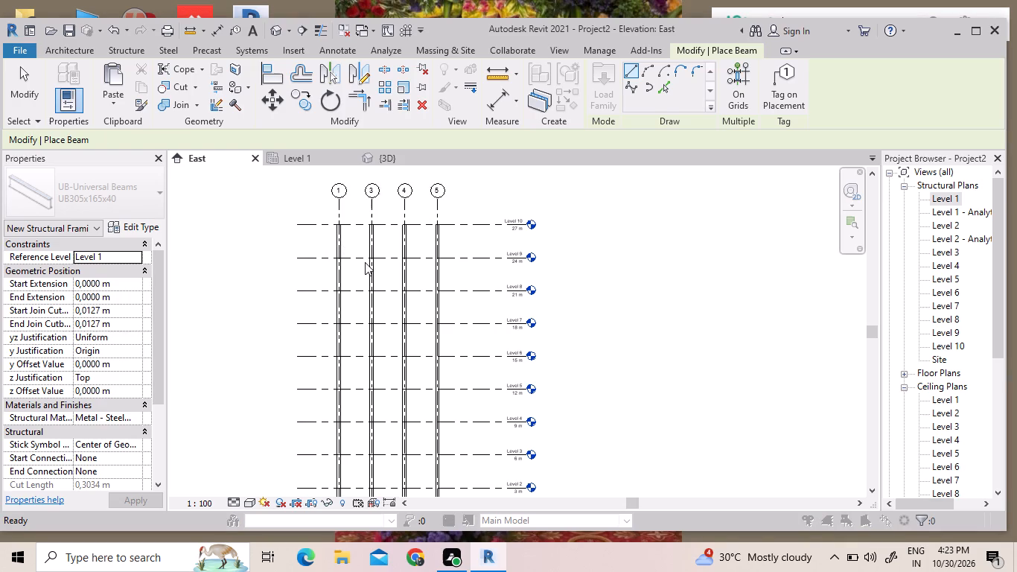
pyautogui.scroll(-2, 392, 285)
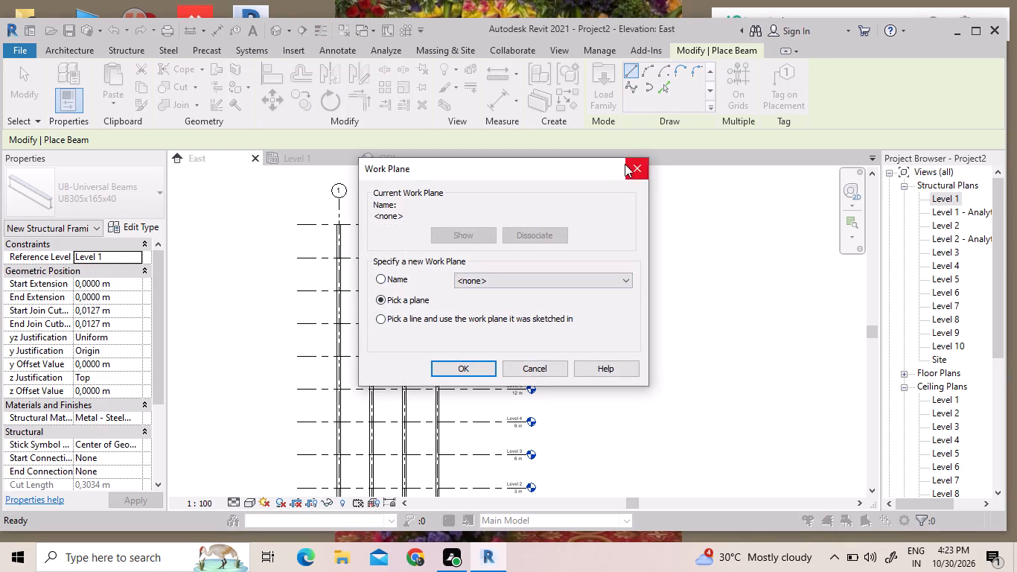
pyautogui.click(630, 163)
pyautogui.scroll(-4, 408, 328)
pyautogui.scroll(3, 418, 436)
pyautogui.scroll(1, 239, 401)
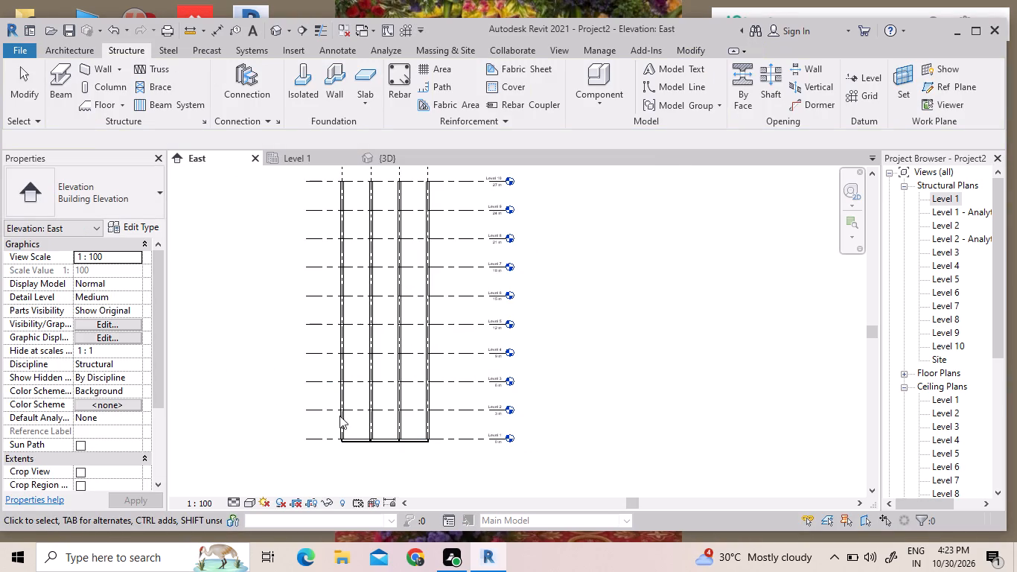
# In the East elevation, duplicate the type of the Level 1 beam between grids 1 and 3 as "beam".
pyautogui.scroll(4, 398, 455)
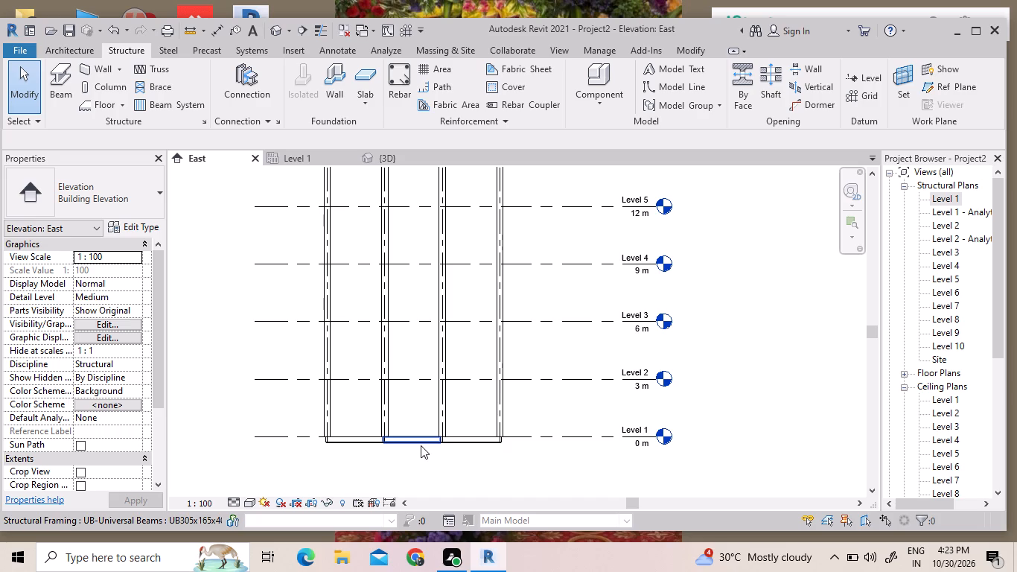
pyautogui.click(360, 444)
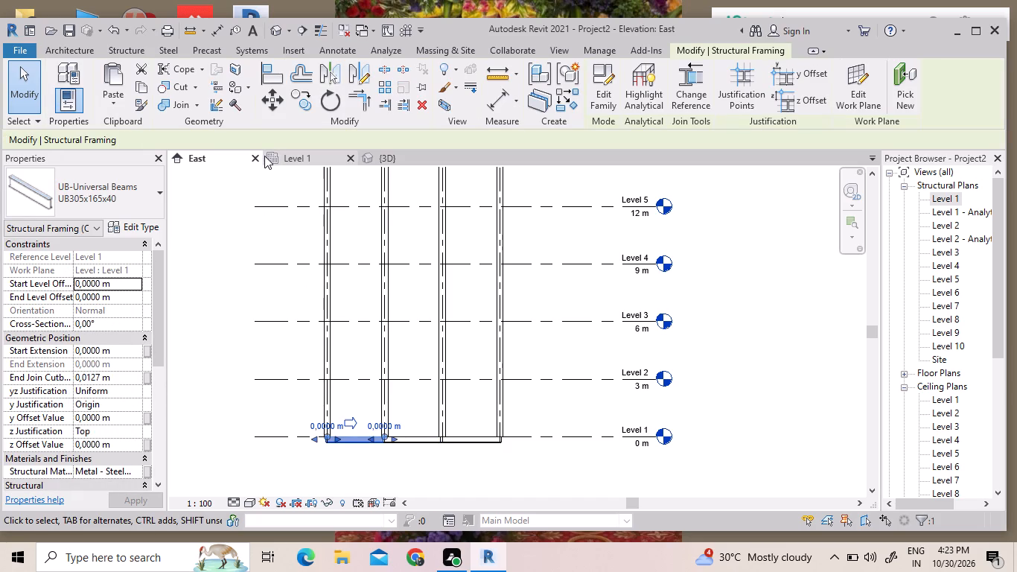
pyautogui.scroll(-1, 97, 442)
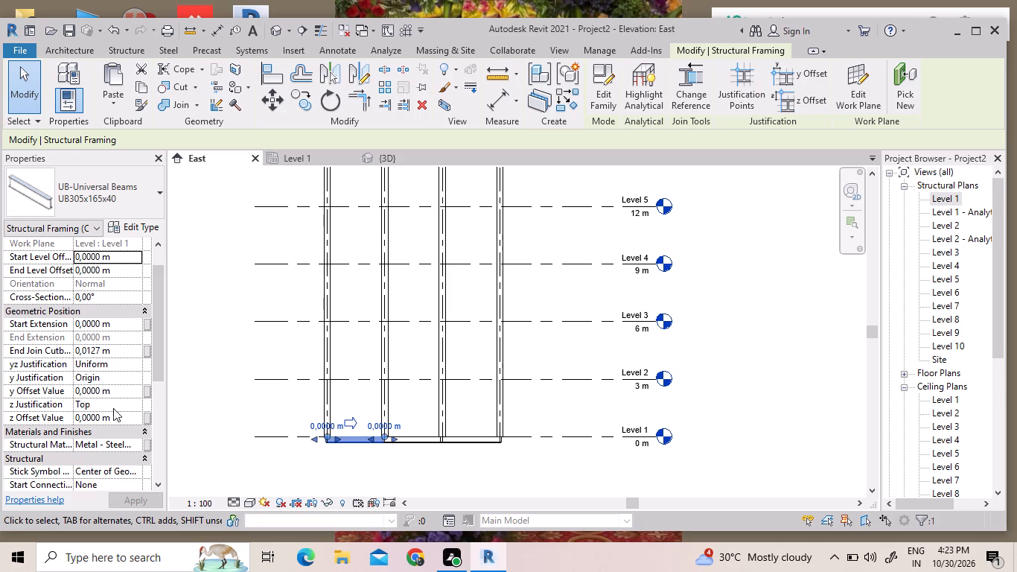
pyautogui.scroll(-2, 99, 368)
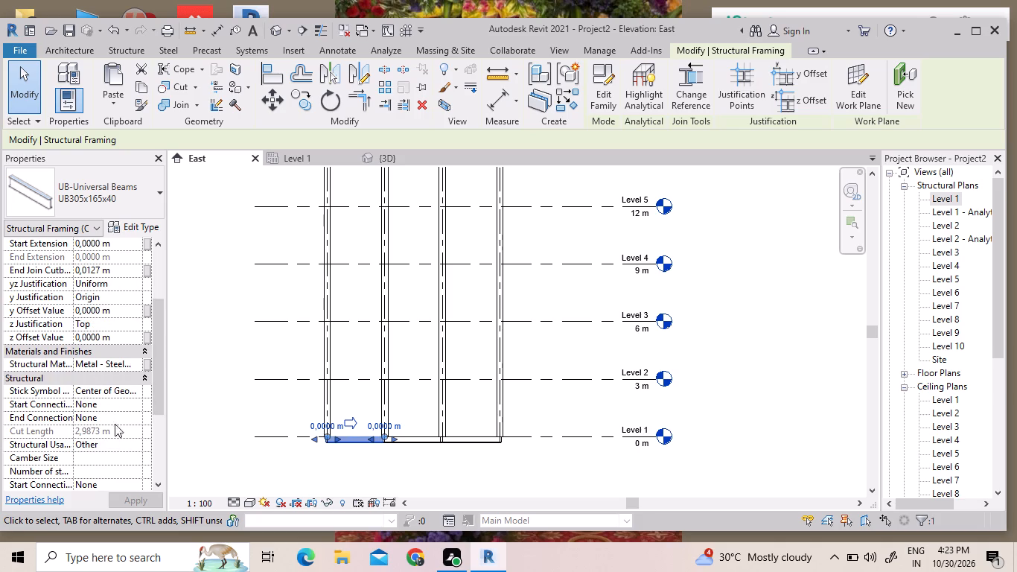
pyautogui.scroll(3, 101, 438)
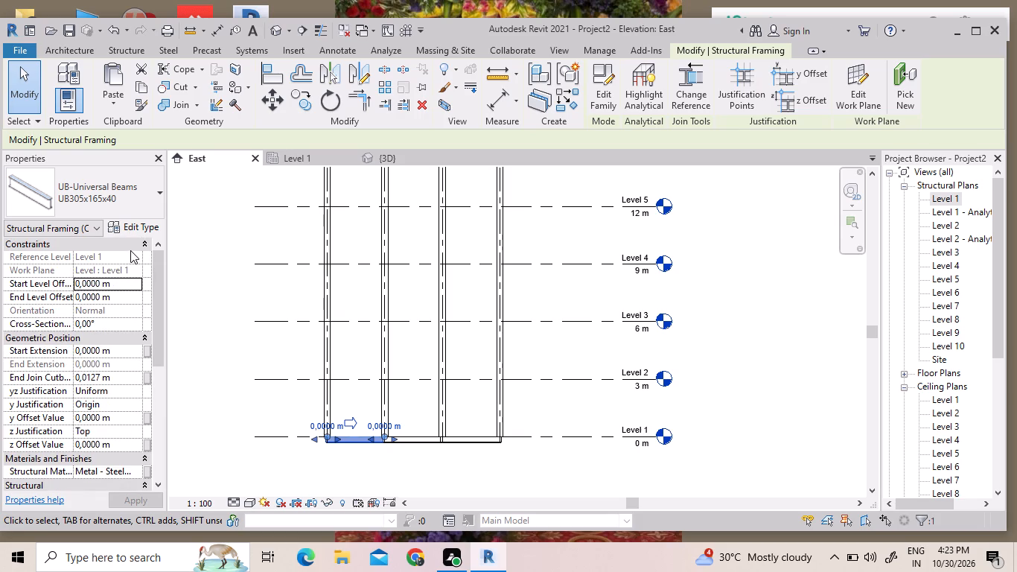
pyautogui.click(136, 226)
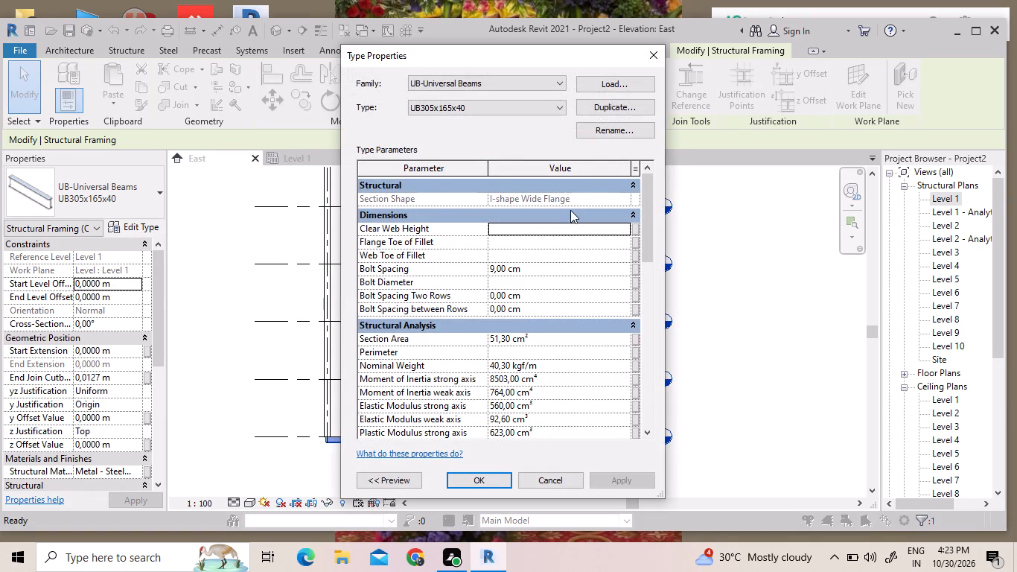
pyautogui.click(608, 112)
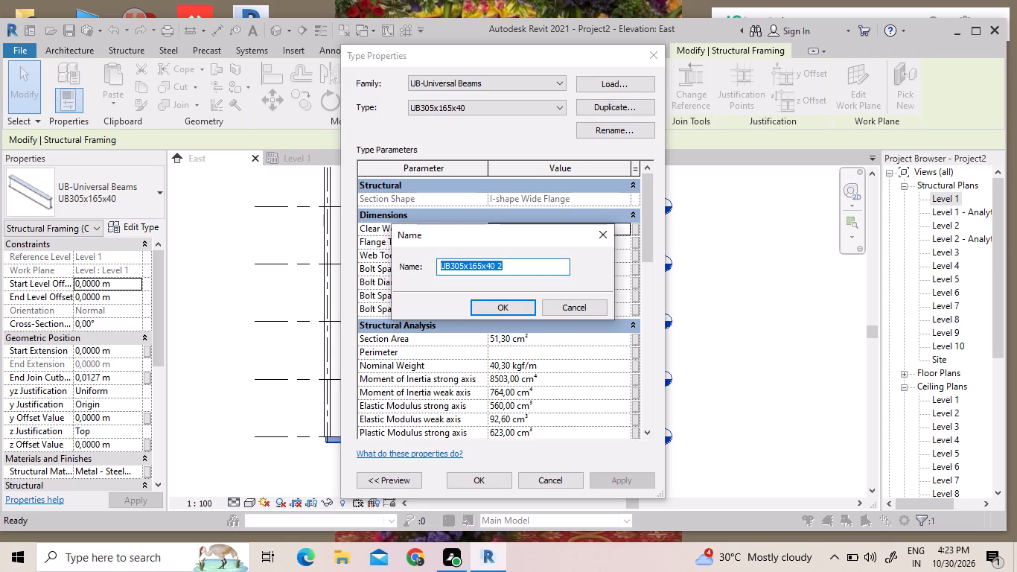
pyautogui.press('d')
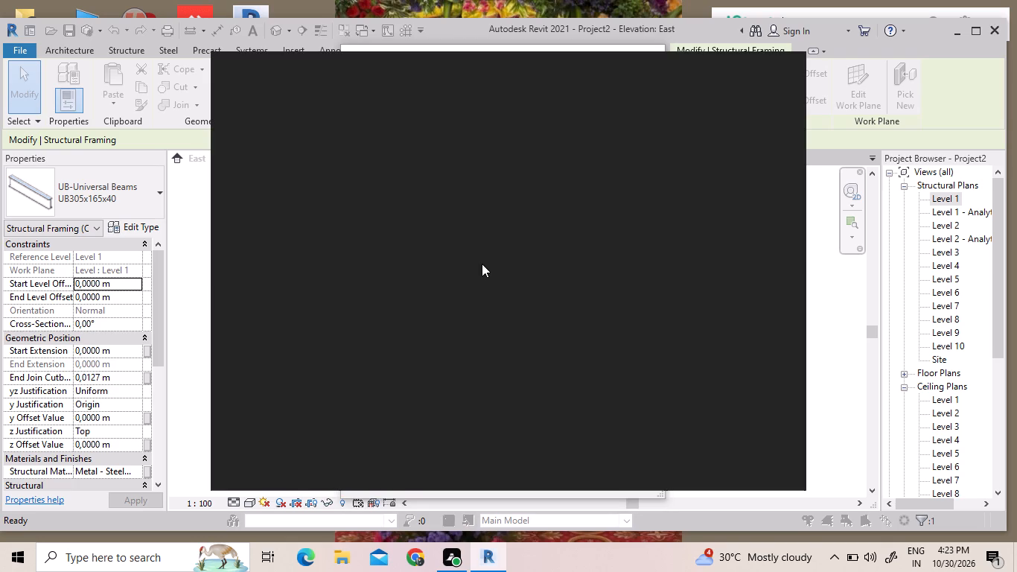
pyautogui.click(777, 69)
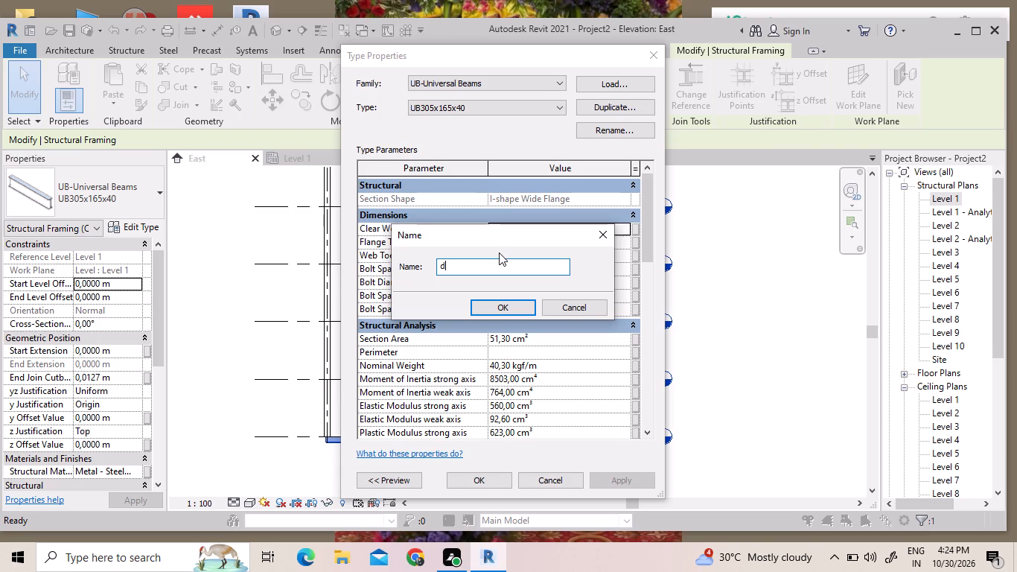
pyautogui.press('BackSpace')
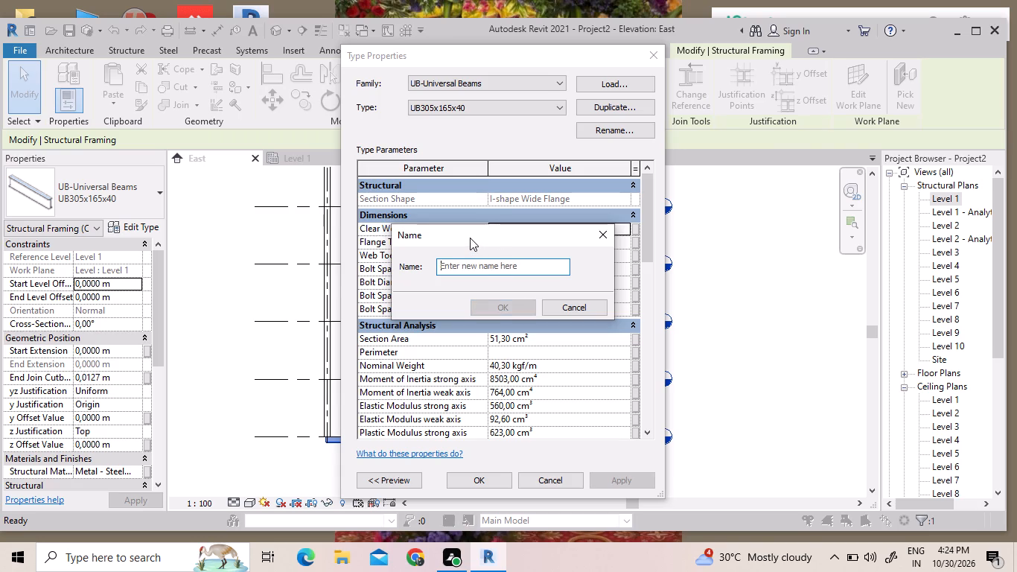
pyautogui.write('be')
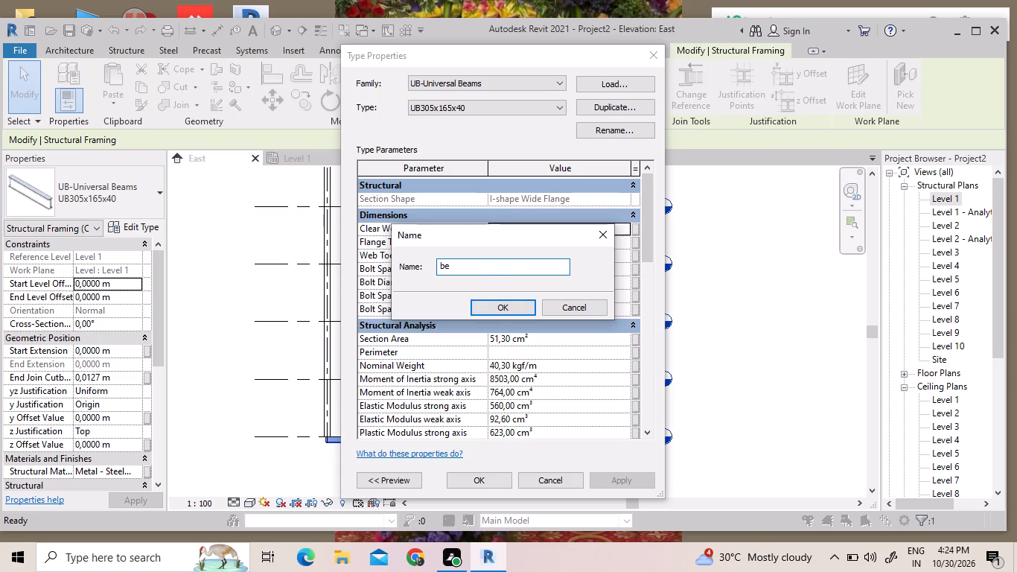
pyautogui.write('am')
pyautogui.press('Return')
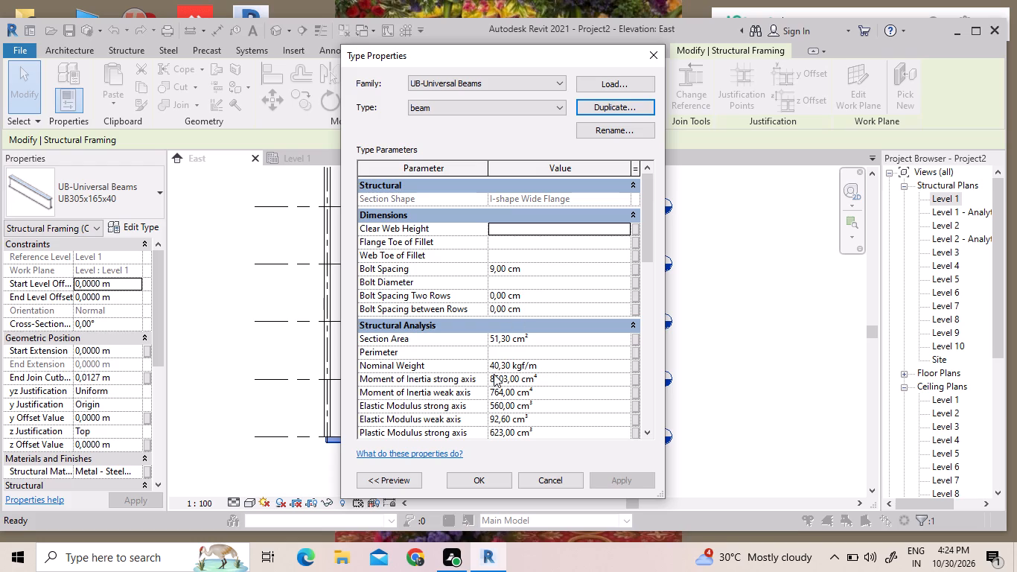
pyautogui.scroll(-5, 507, 384)
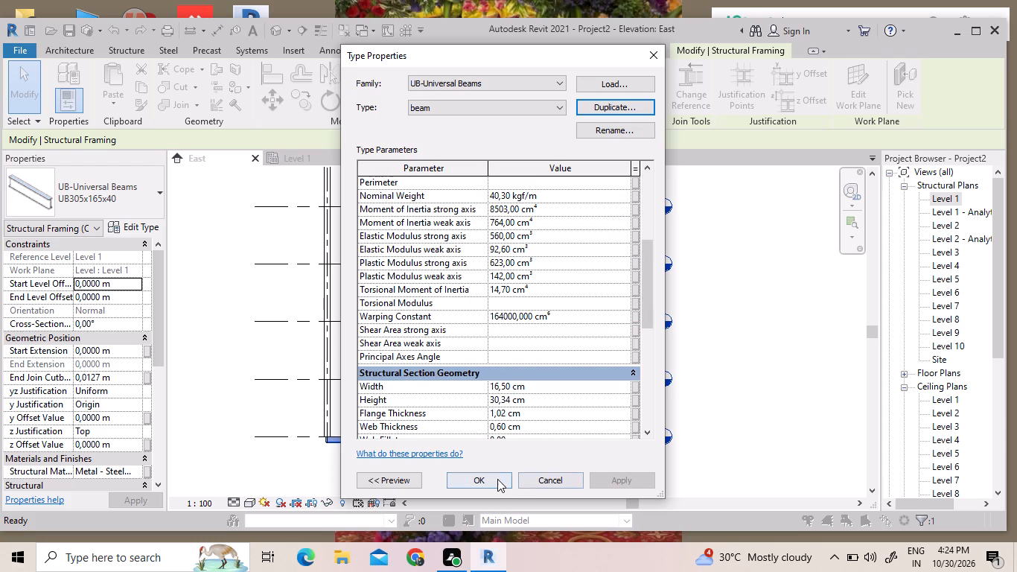
pyautogui.click(497, 479)
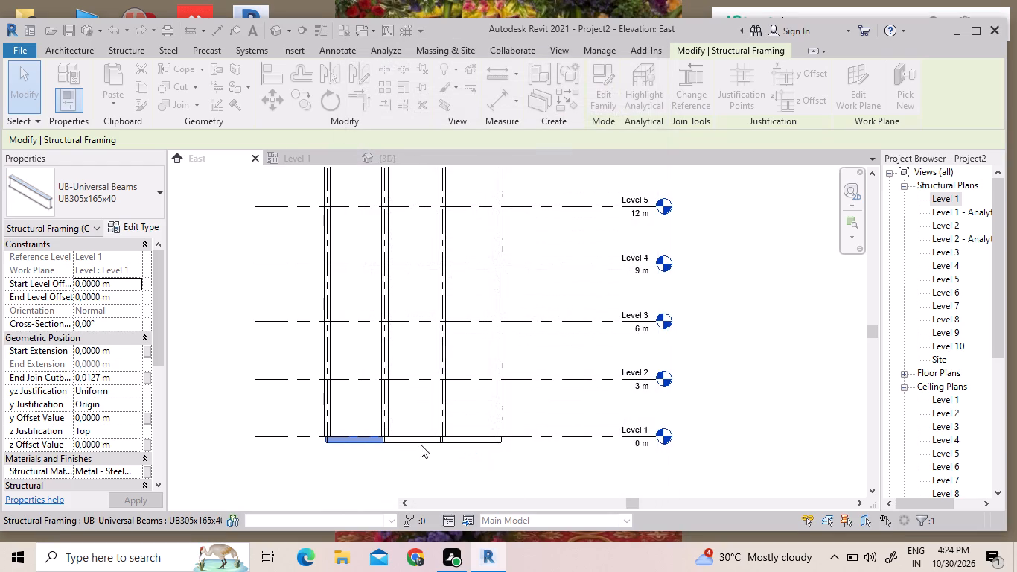
# In the East elevation, copy all the Level 1 beams and paste them aligned to Level 2 through Level 10.
pyautogui.click(416, 438)
pyautogui.click(462, 440)
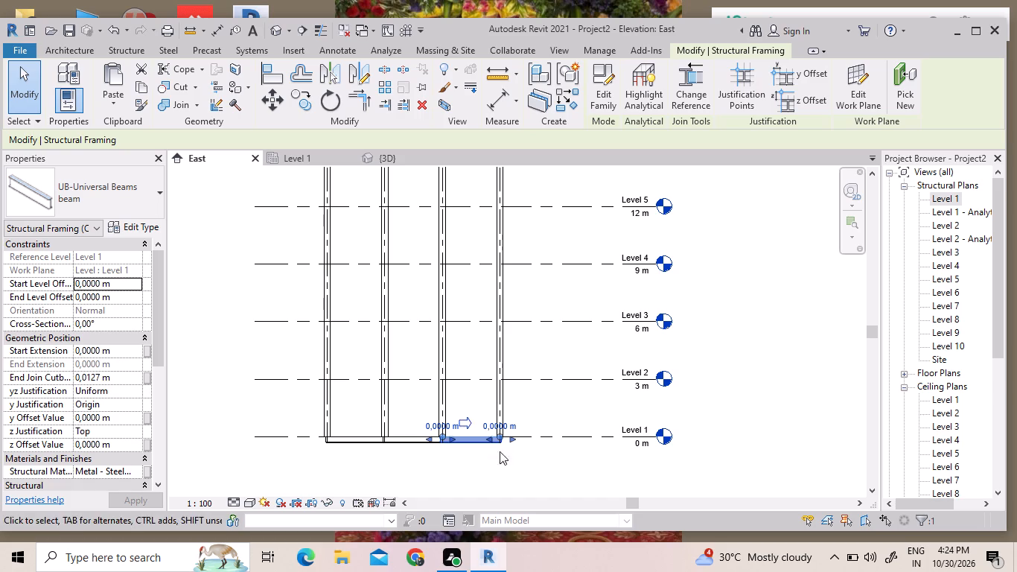
pyautogui.moveTo(561, 472); pyautogui.dragTo(374, 433)
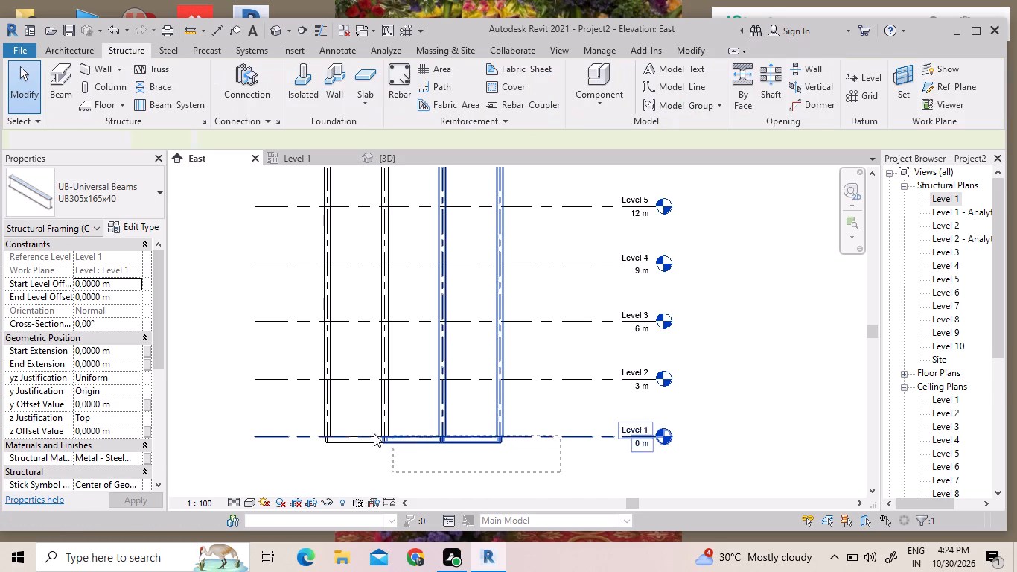
pyautogui.moveTo(374, 433); pyautogui.dragTo(290, 442)
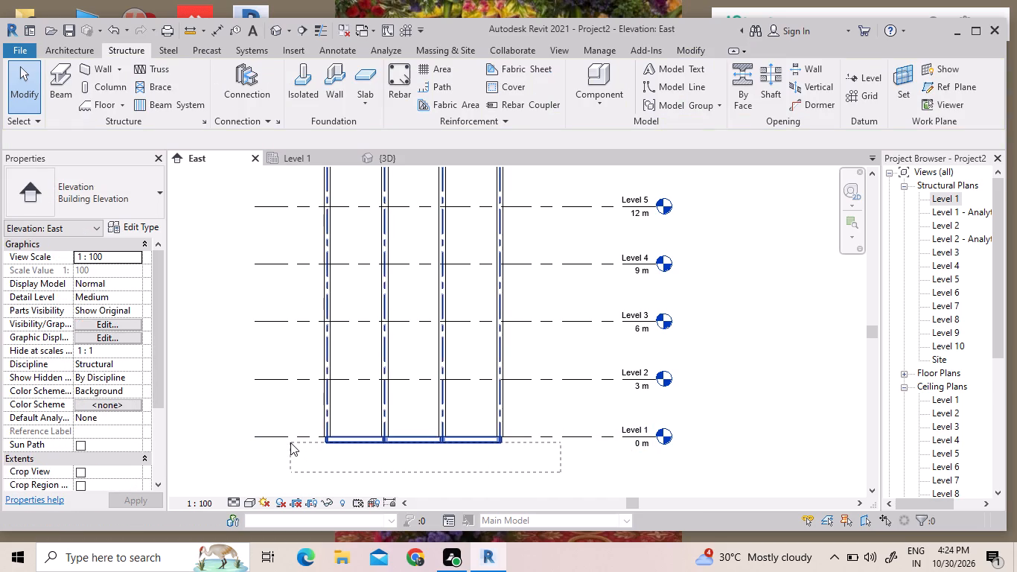
pyautogui.moveTo(290, 442); pyautogui.dragTo(288, 442)
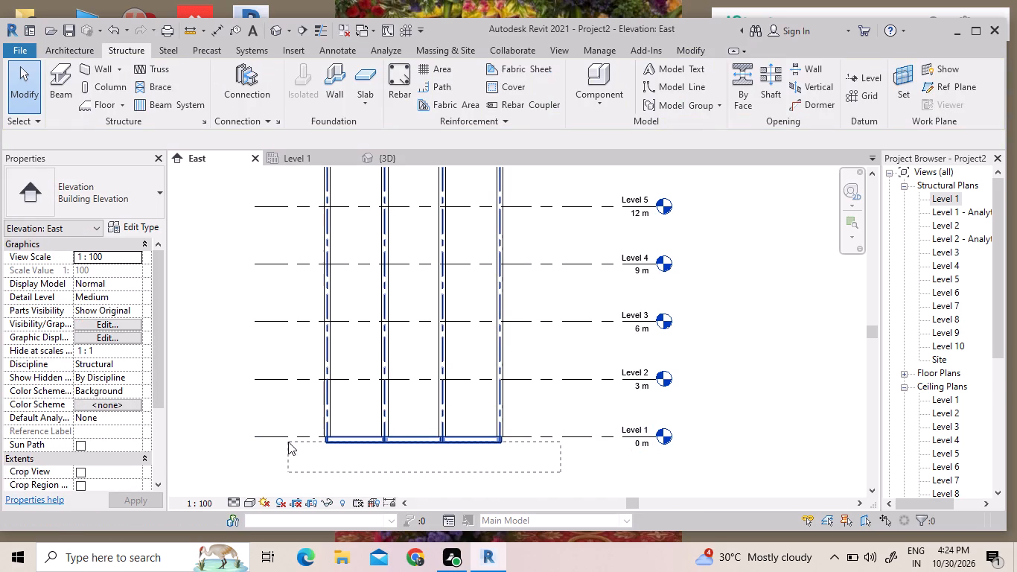
pyautogui.moveTo(288, 442); pyautogui.dragTo(289, 442)
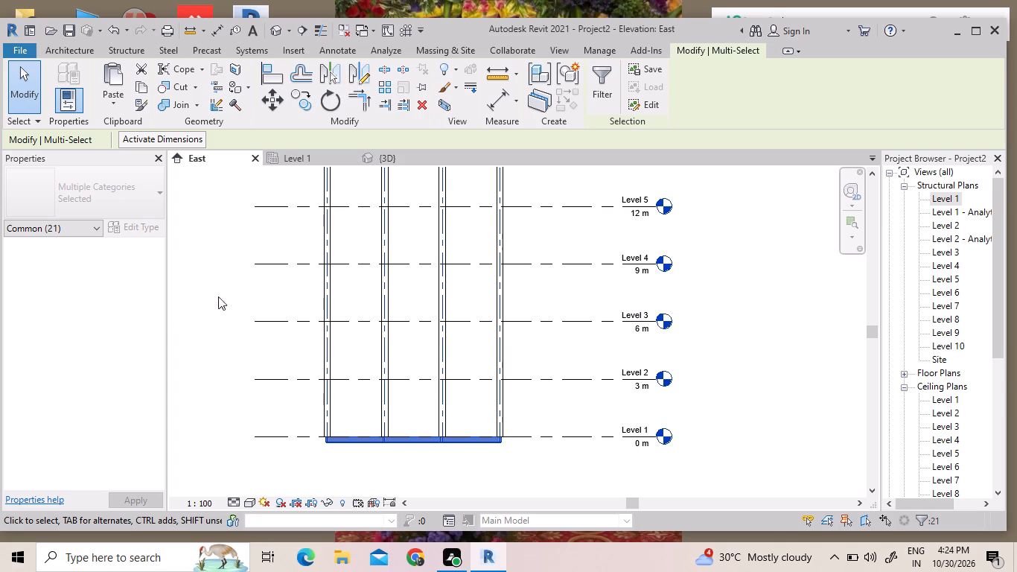
pyautogui.click(141, 88)
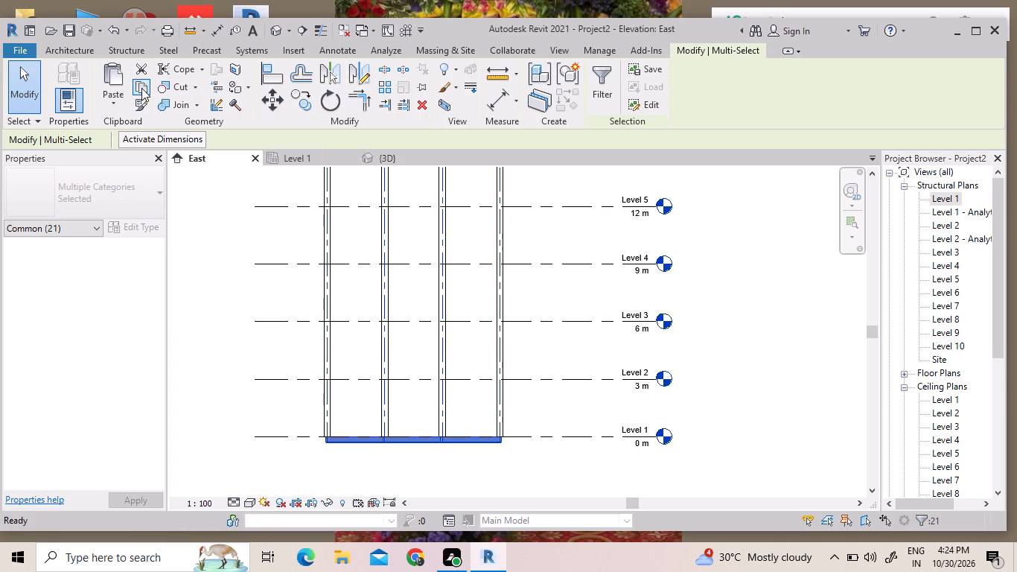
pyautogui.click(115, 98)
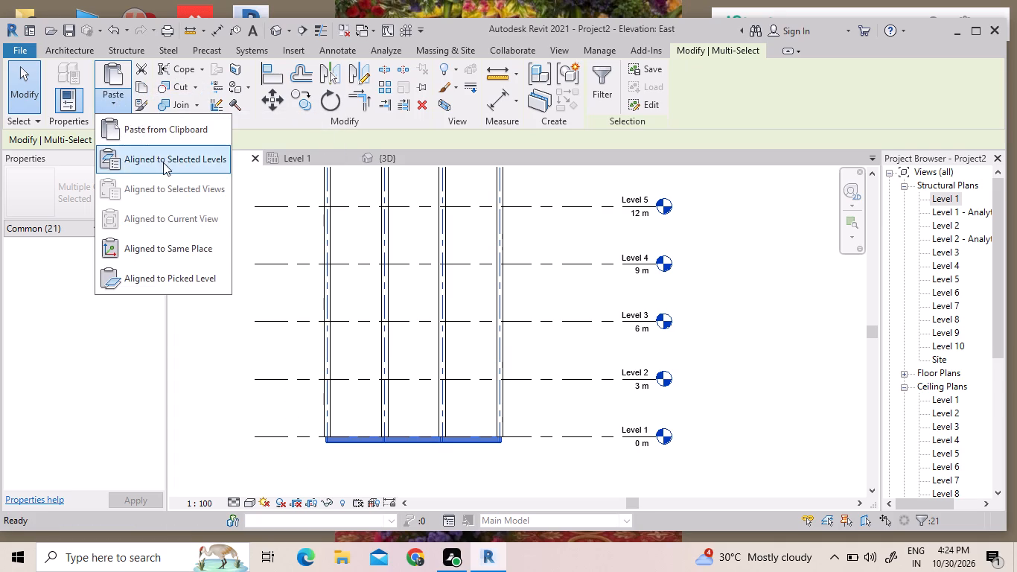
pyautogui.click(163, 162)
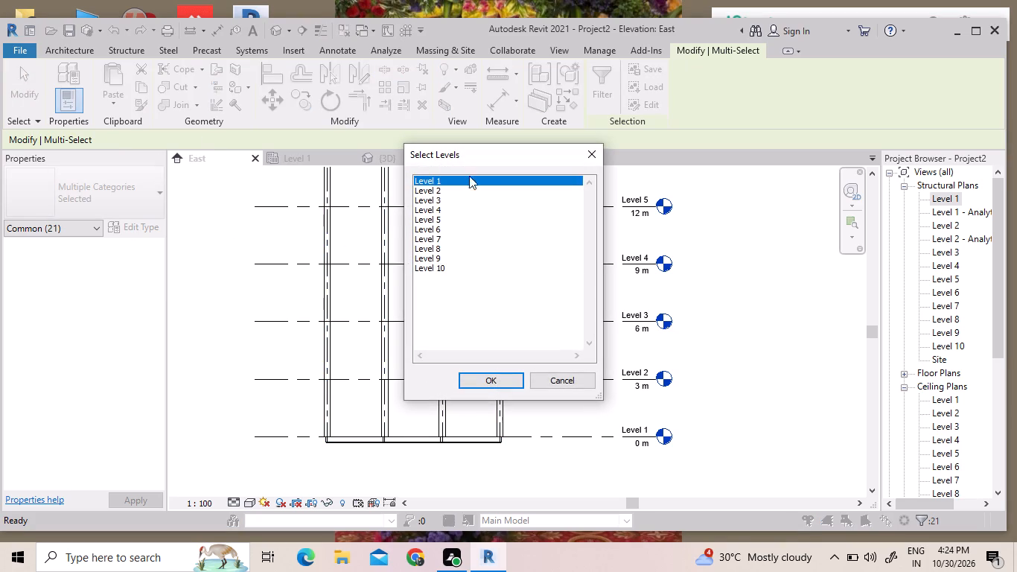
pyautogui.click(473, 190)
pyautogui.moveTo(473, 193); pyautogui.dragTo(475, 269)
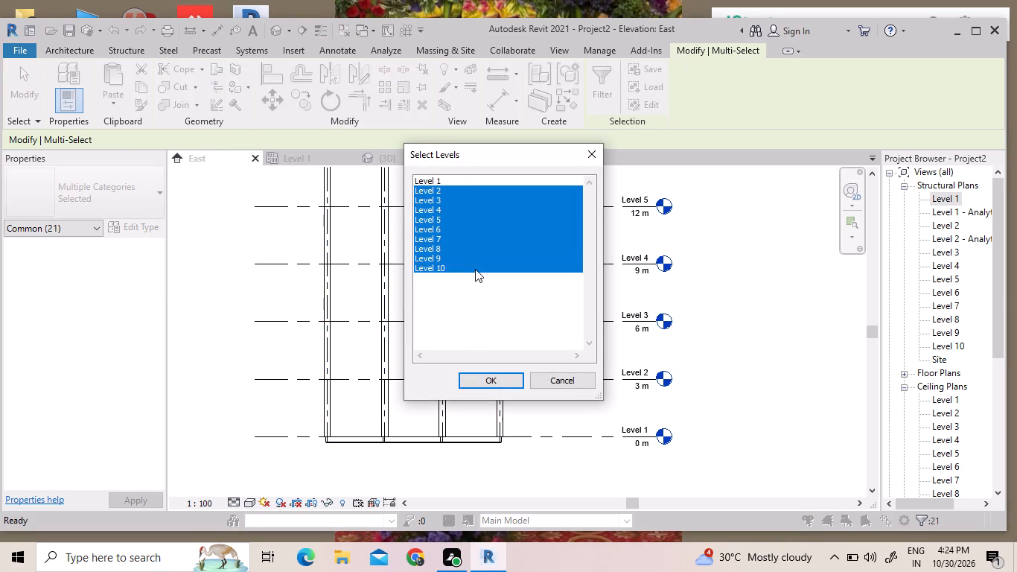
pyautogui.moveTo(475, 269); pyautogui.dragTo(476, 274)
pyautogui.click(497, 378)
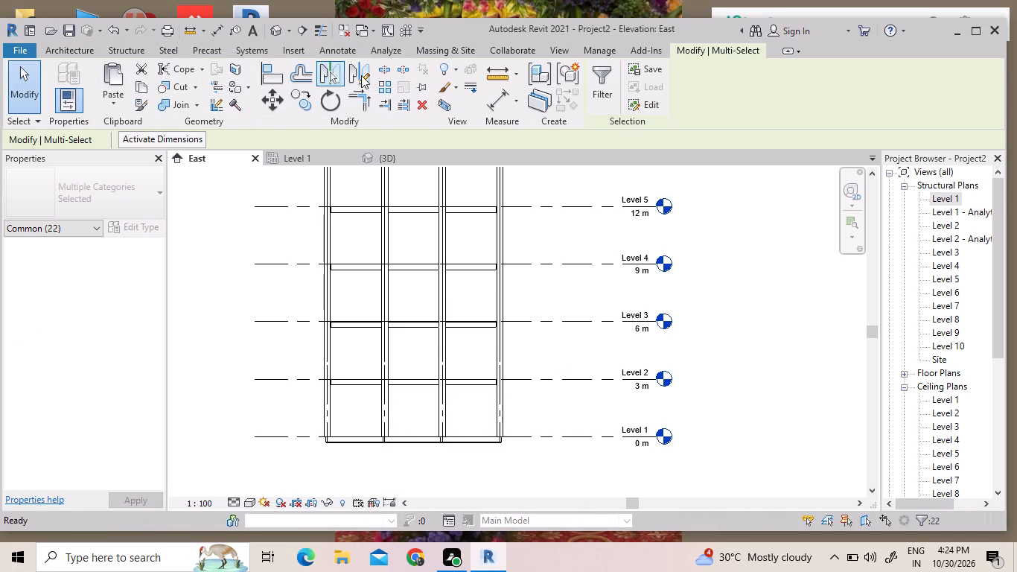
# Examine the pasted beams in the 3D view, Level 1 plan and East elevation, and the properties of the Level 1 beam between grids 1 and 3.
pyautogui.click(80, 51)
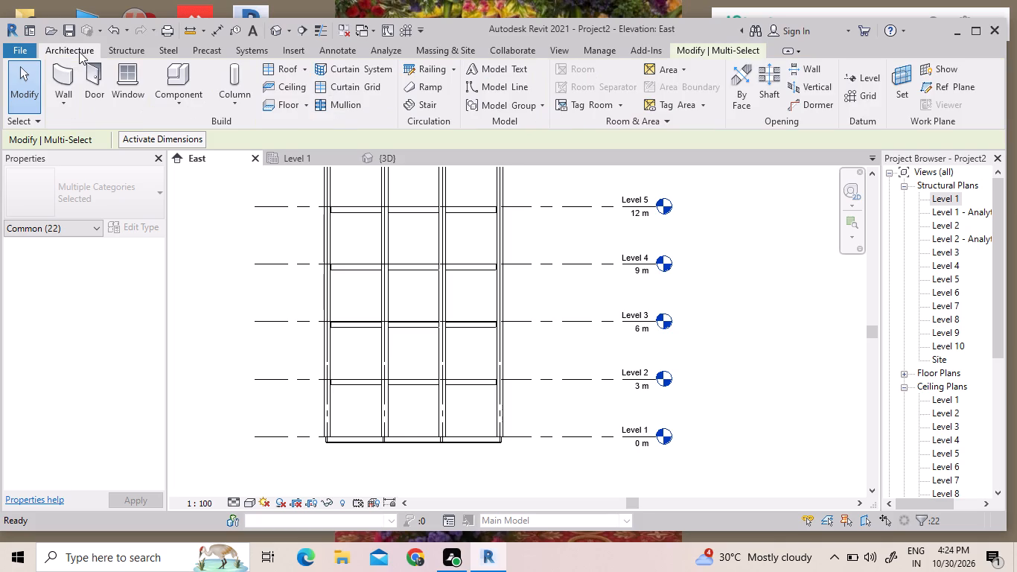
pyautogui.click(141, 50)
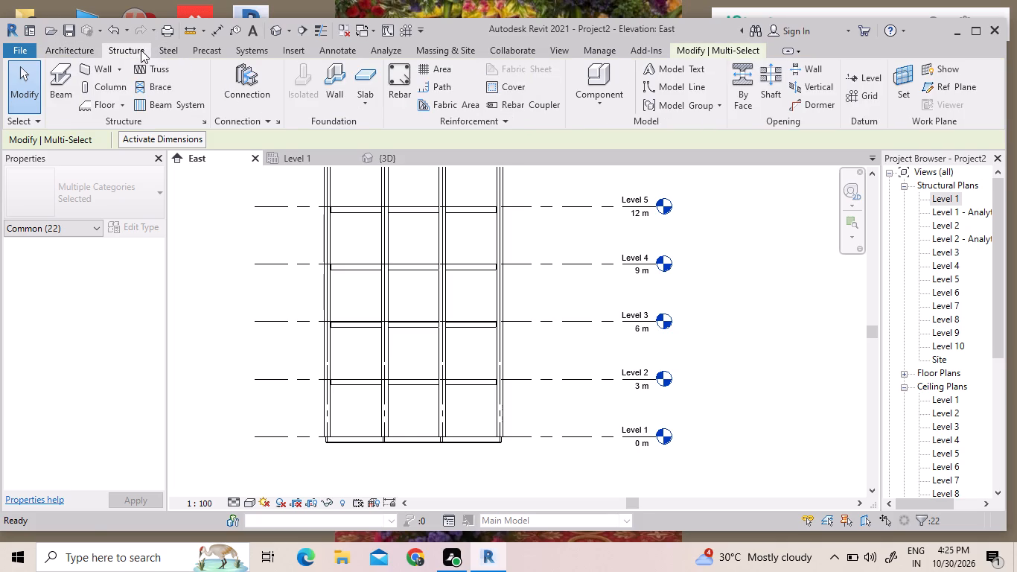
pyautogui.click(380, 159)
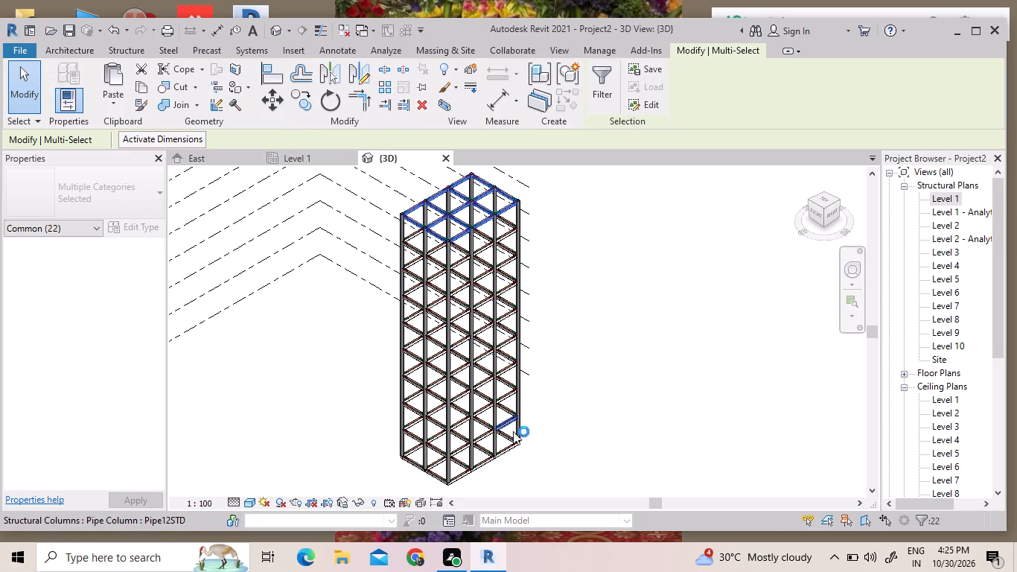
pyautogui.scroll(4, 464, 486)
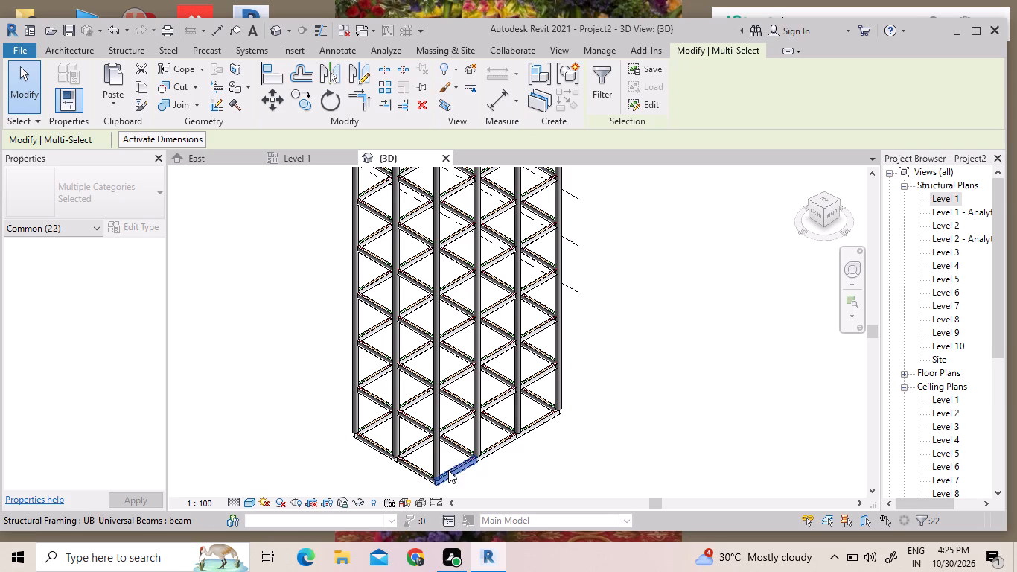
pyautogui.scroll(9, 446, 470)
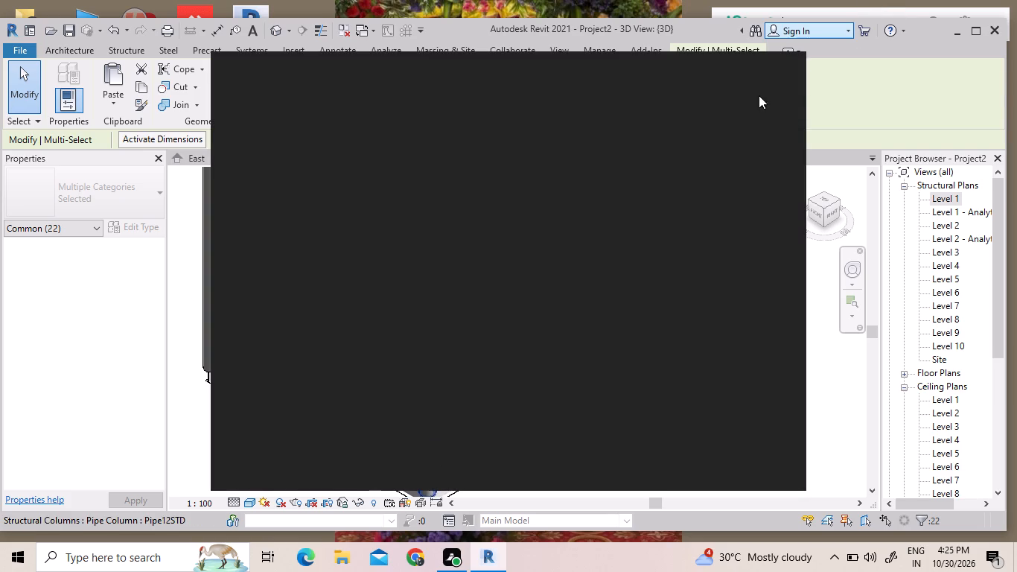
pyautogui.click(785, 70)
pyautogui.click(779, 70)
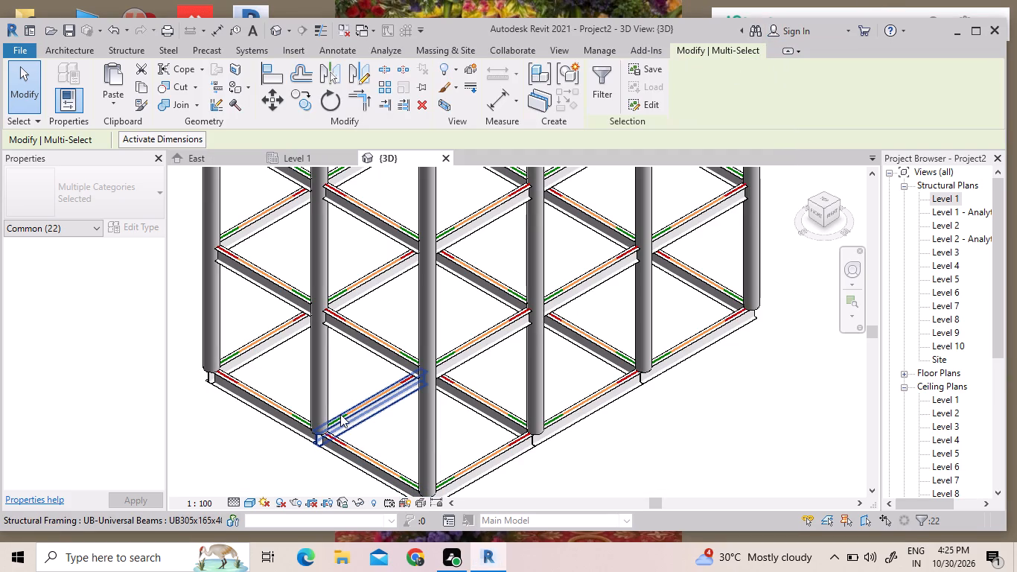
pyautogui.scroll(-2, 340, 414)
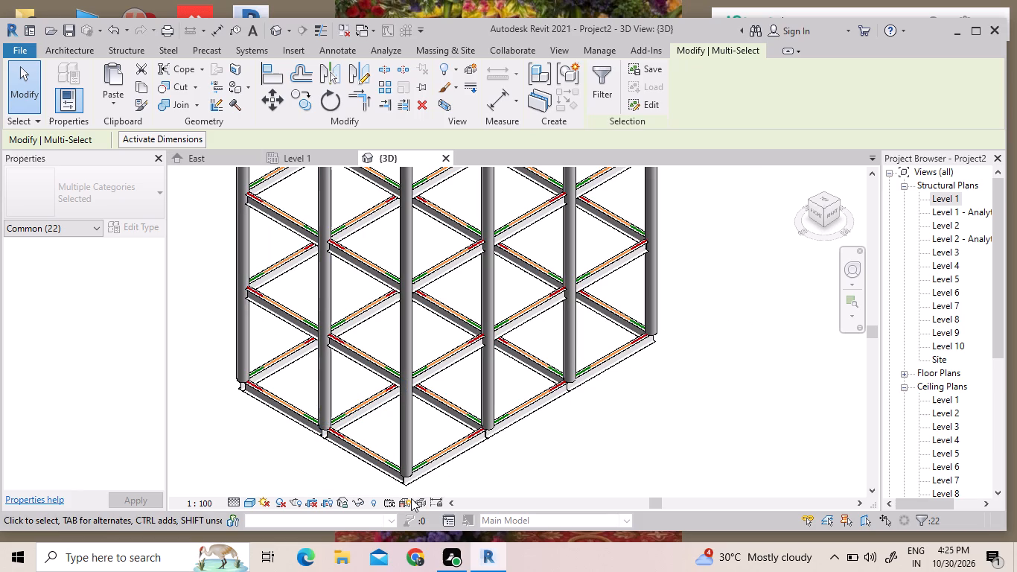
pyautogui.click(301, 150)
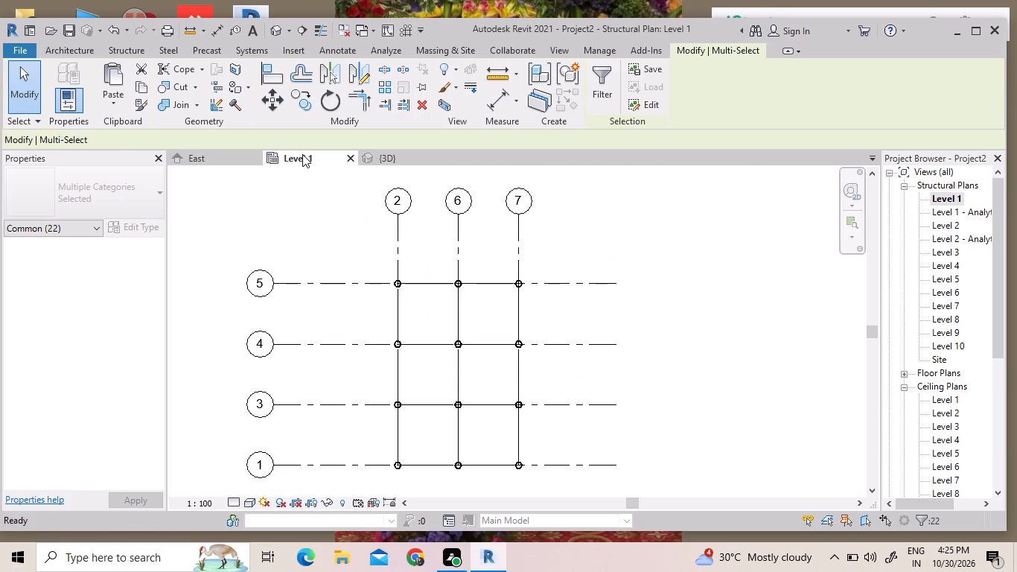
pyautogui.scroll(-2, 441, 251)
pyautogui.click(237, 163)
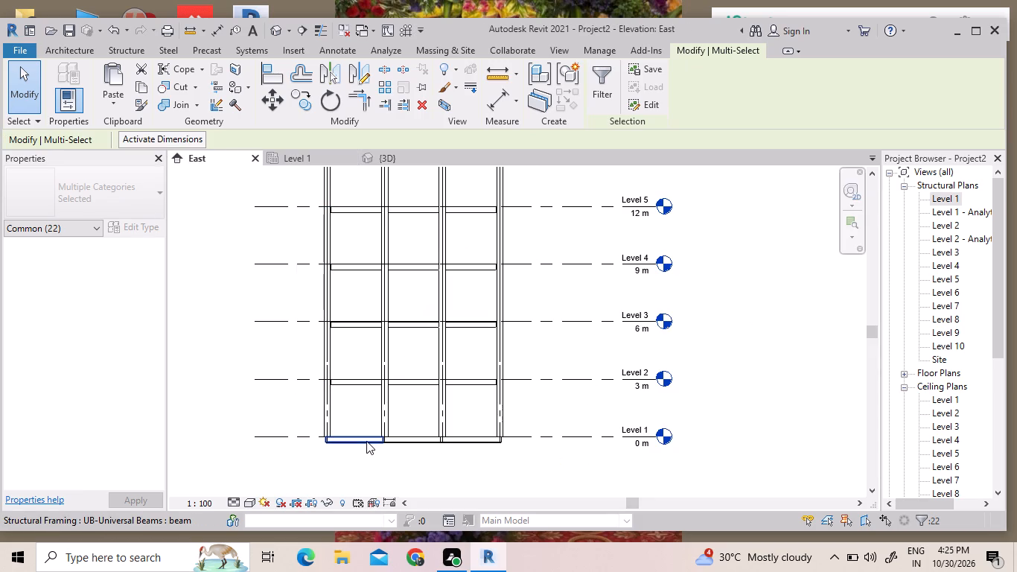
pyautogui.click(366, 439)
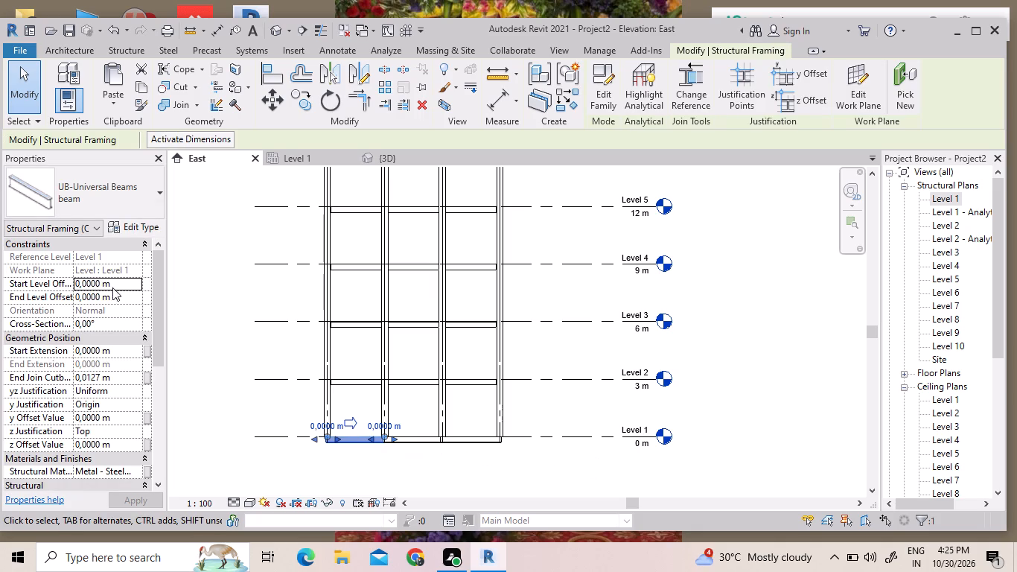
pyautogui.scroll(-3, 108, 298)
pyautogui.scroll(2, 132, 390)
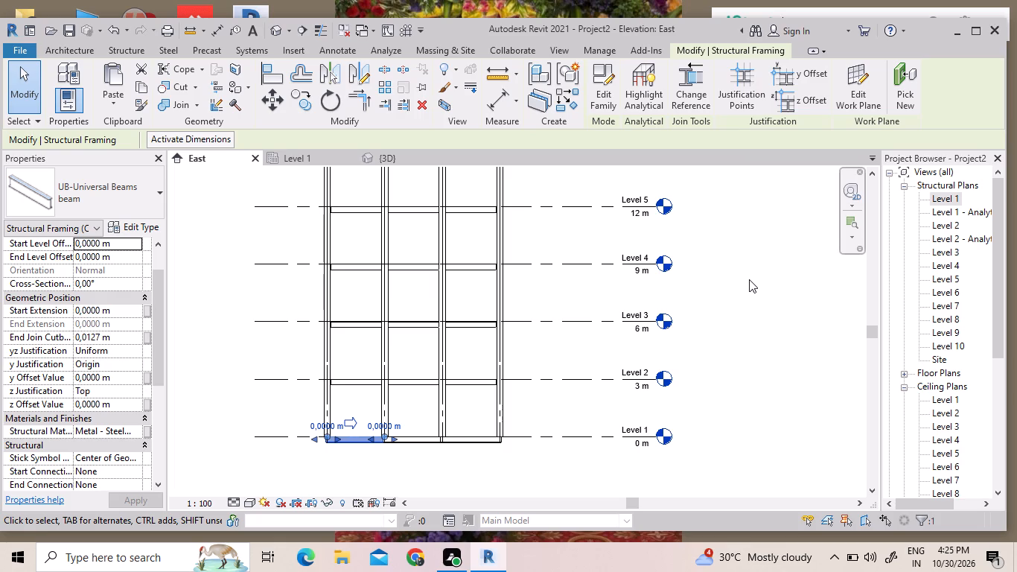
pyautogui.click(382, 160)
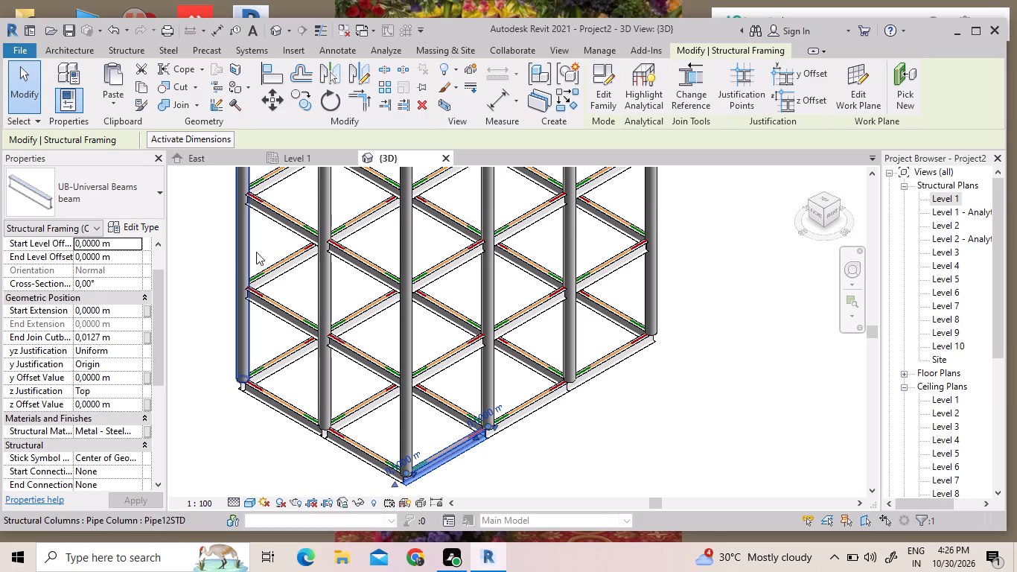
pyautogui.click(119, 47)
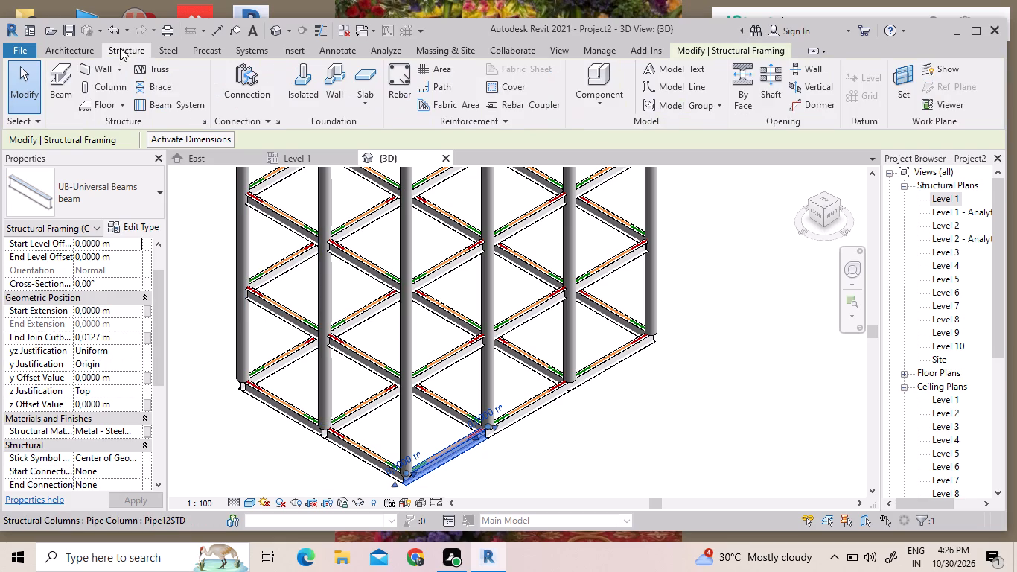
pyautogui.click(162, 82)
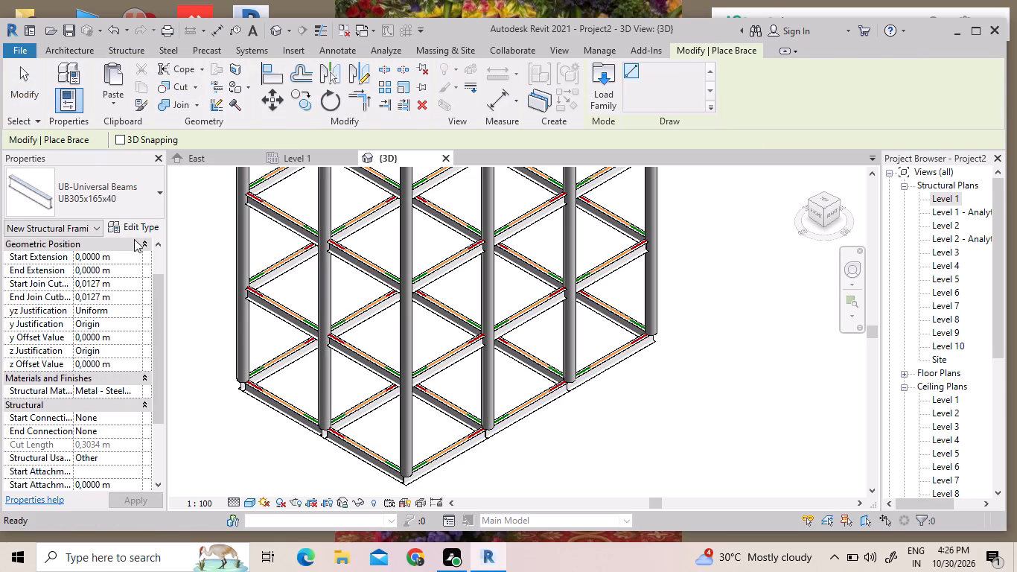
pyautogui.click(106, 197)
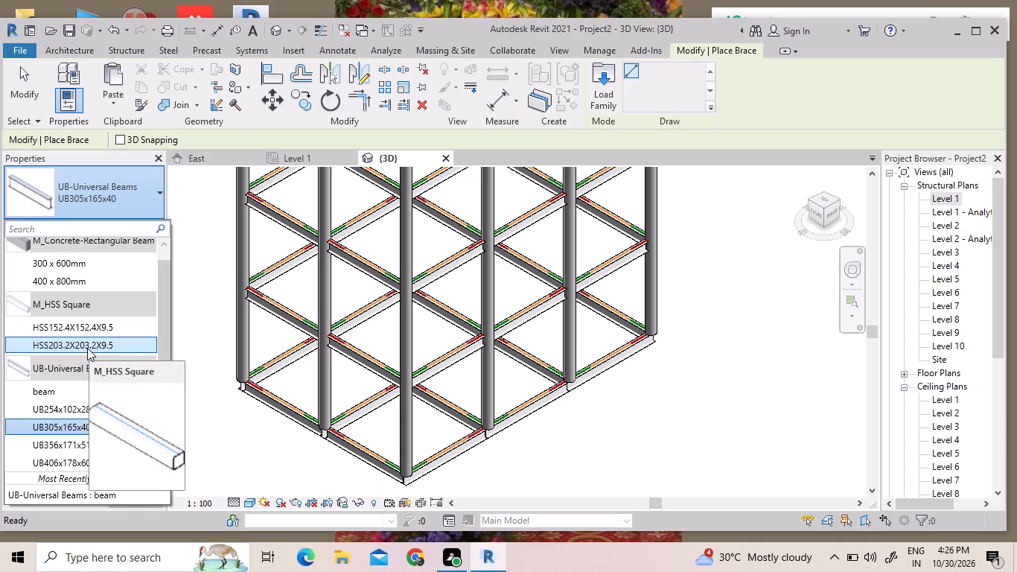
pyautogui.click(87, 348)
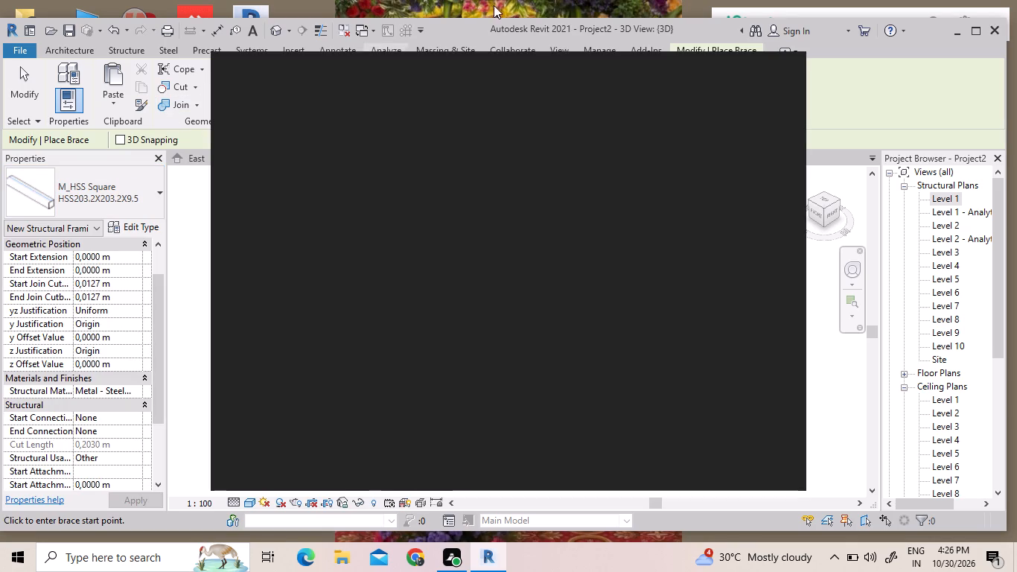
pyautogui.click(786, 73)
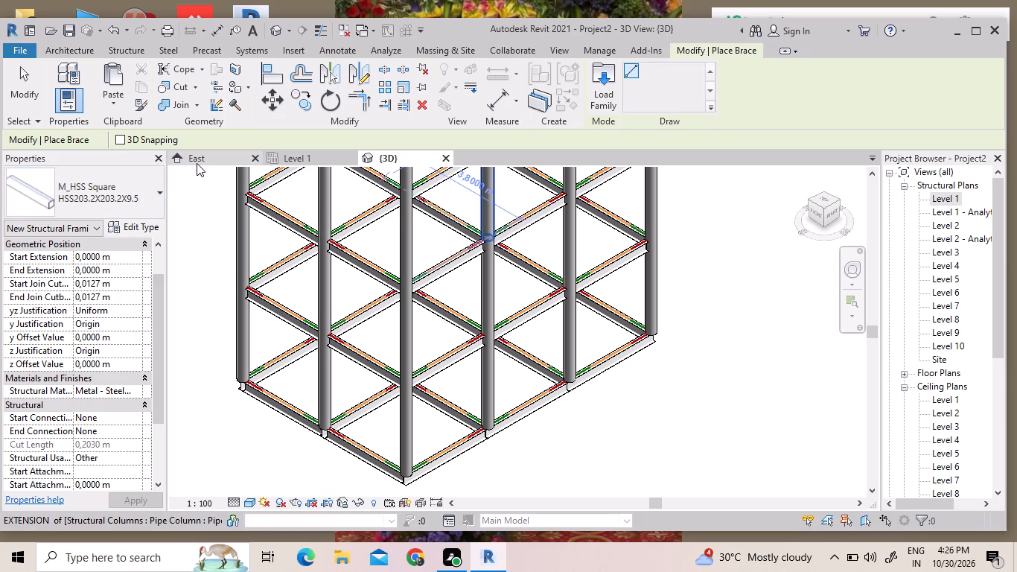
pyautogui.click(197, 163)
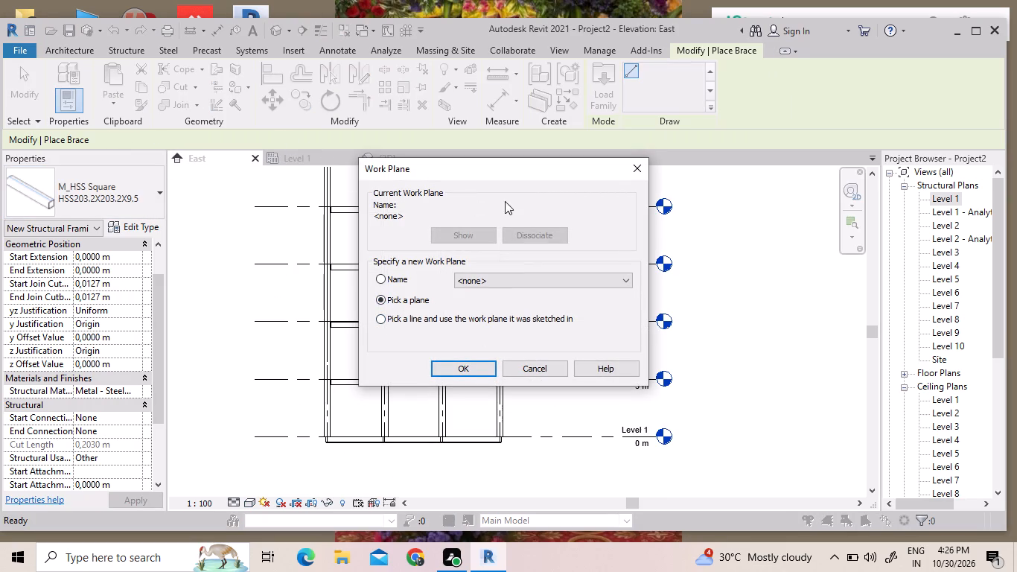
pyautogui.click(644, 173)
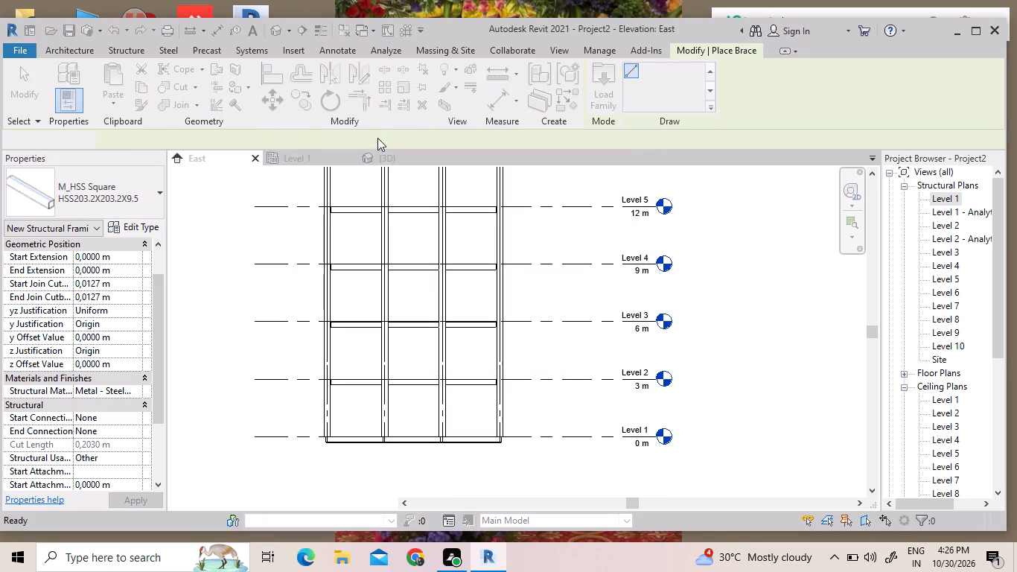
# In the 3D view, inspect the Level 1 corner beam of type "beam" and where it meets the base of the corner column.
pyautogui.click(392, 157)
pyautogui.scroll(-1, 426, 369)
pyautogui.moveTo(428, 377); pyautogui.dragTo(428, 380, button='middle')
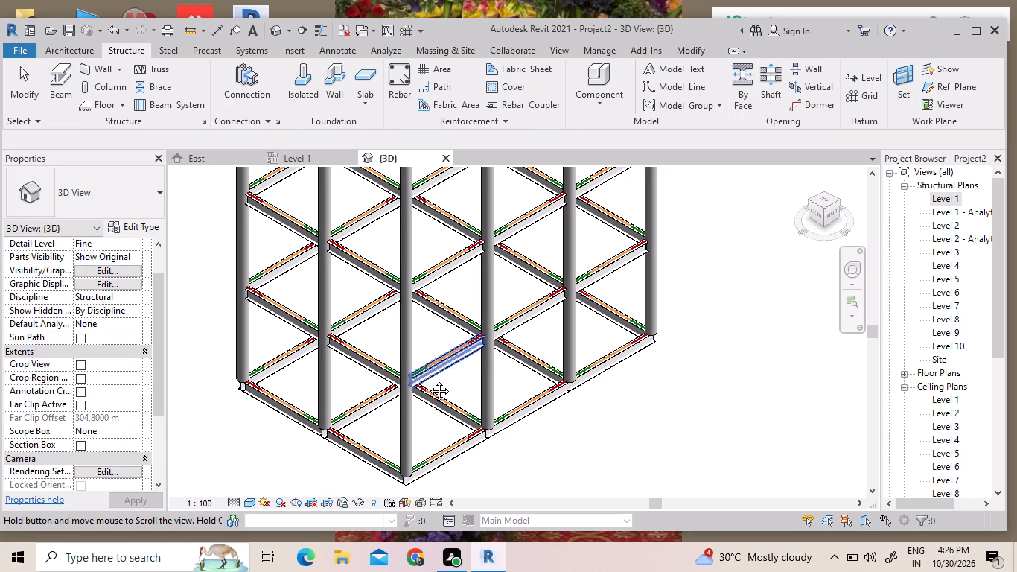
pyautogui.moveTo(428, 380); pyautogui.dragTo(454, 387, button='middle')
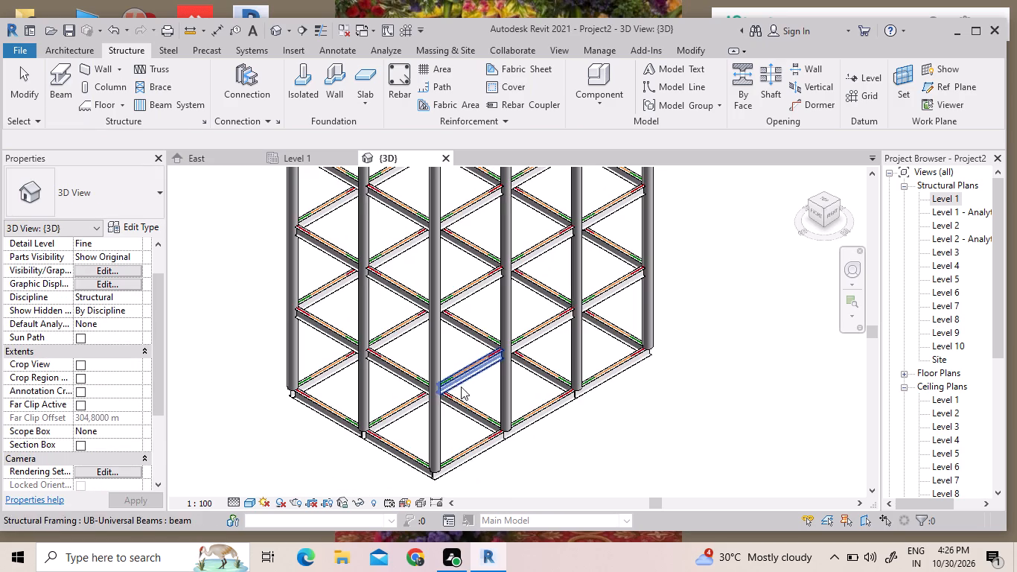
pyautogui.scroll(-1, 487, 417)
pyautogui.scroll(13, 453, 481)
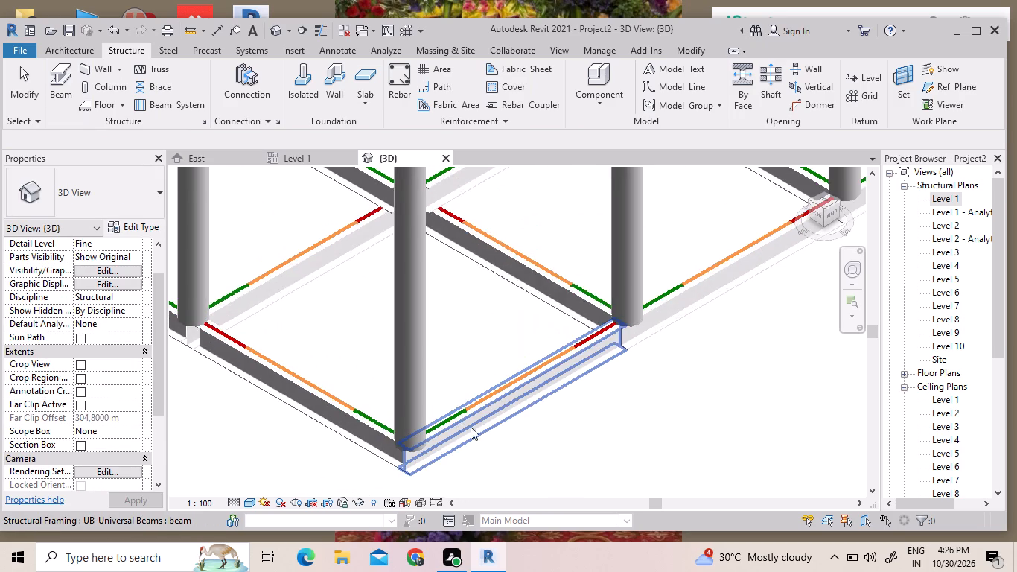
pyautogui.scroll(3, 477, 461)
pyautogui.scroll(-1, 444, 384)
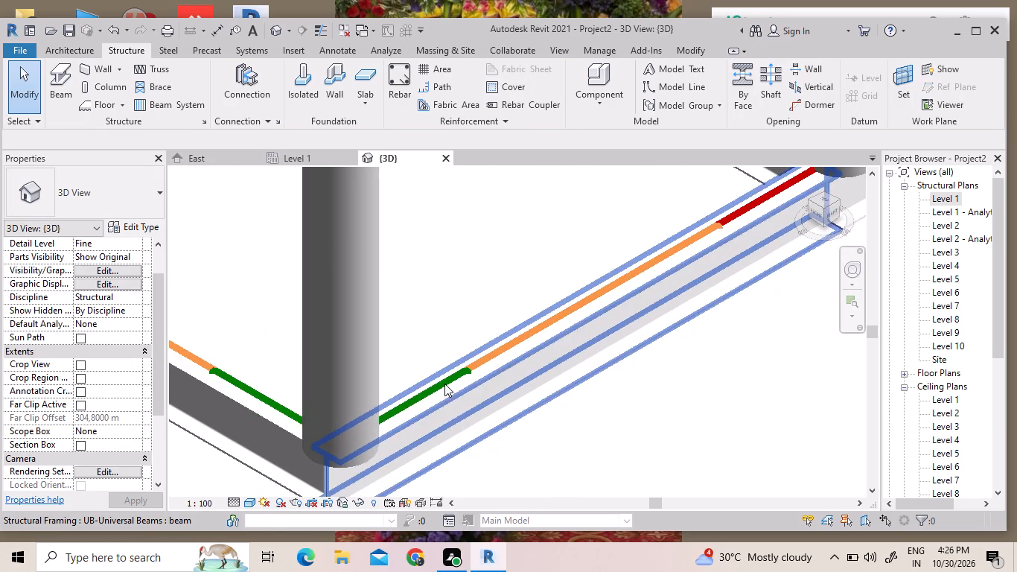
pyautogui.click(398, 408)
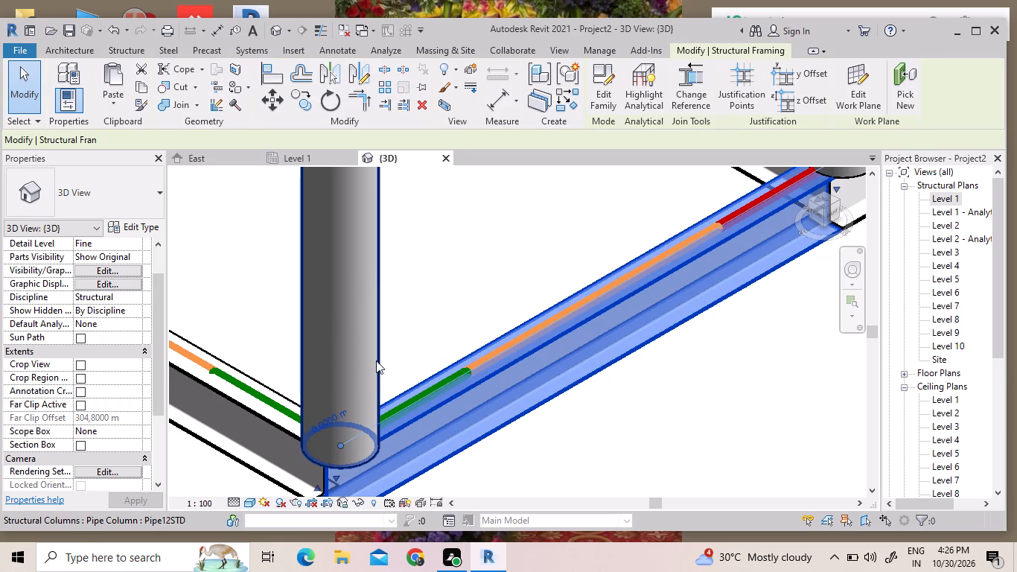
pyautogui.scroll(-8, 374, 365)
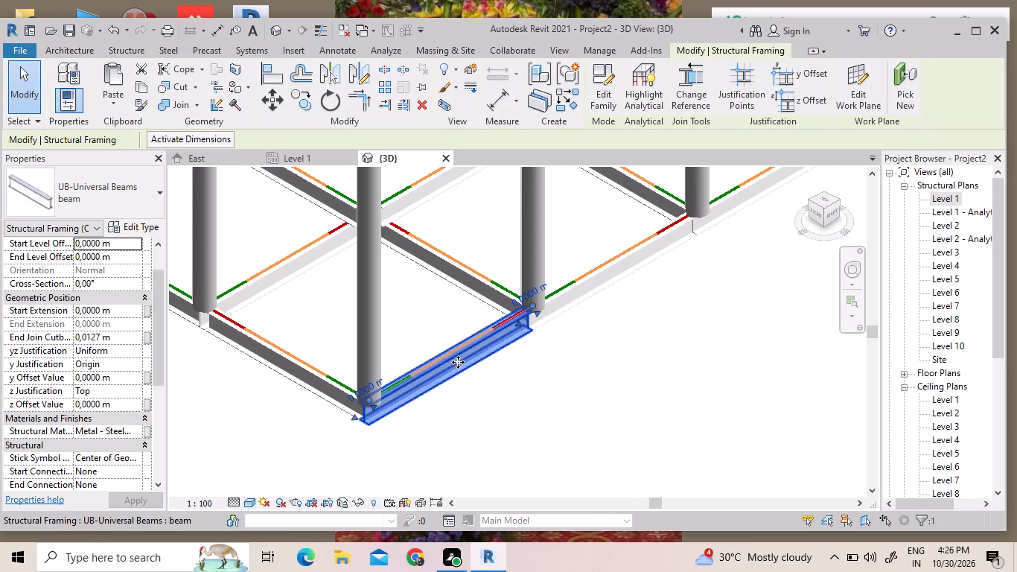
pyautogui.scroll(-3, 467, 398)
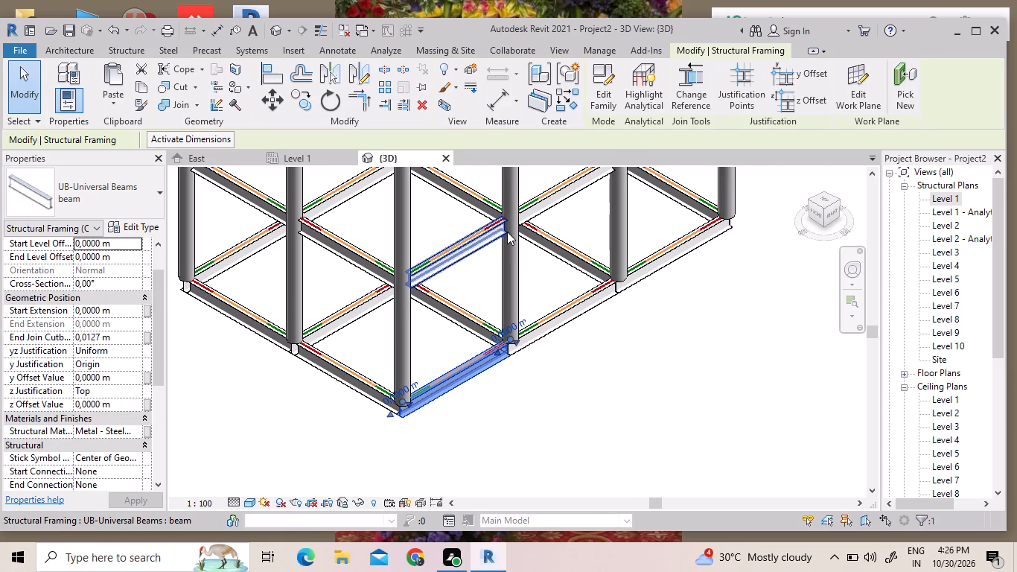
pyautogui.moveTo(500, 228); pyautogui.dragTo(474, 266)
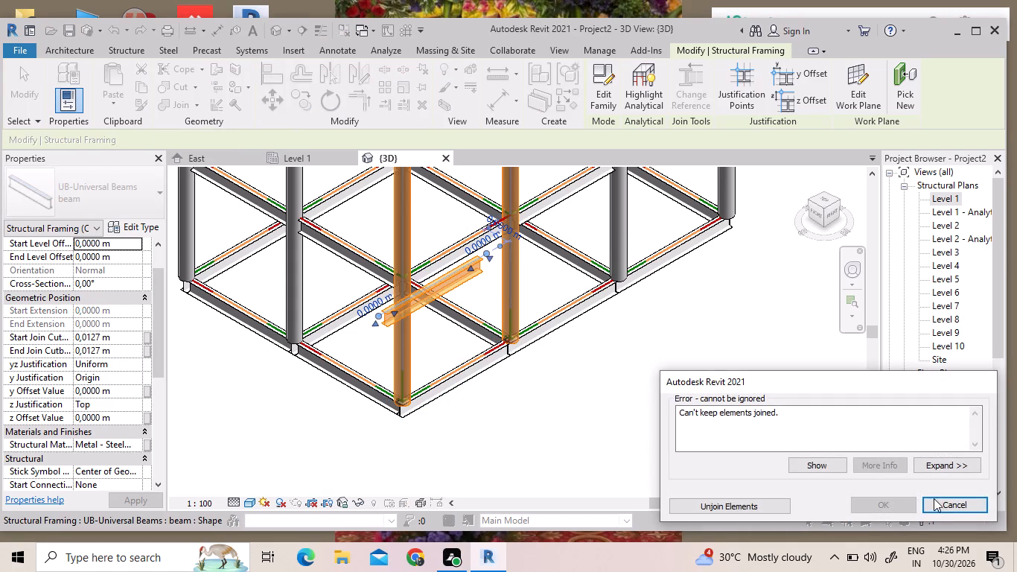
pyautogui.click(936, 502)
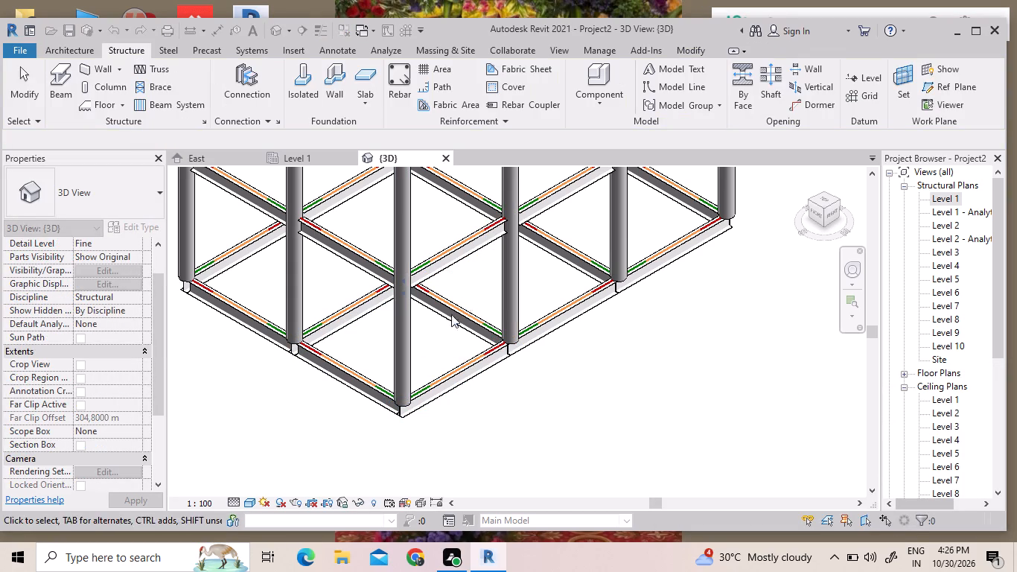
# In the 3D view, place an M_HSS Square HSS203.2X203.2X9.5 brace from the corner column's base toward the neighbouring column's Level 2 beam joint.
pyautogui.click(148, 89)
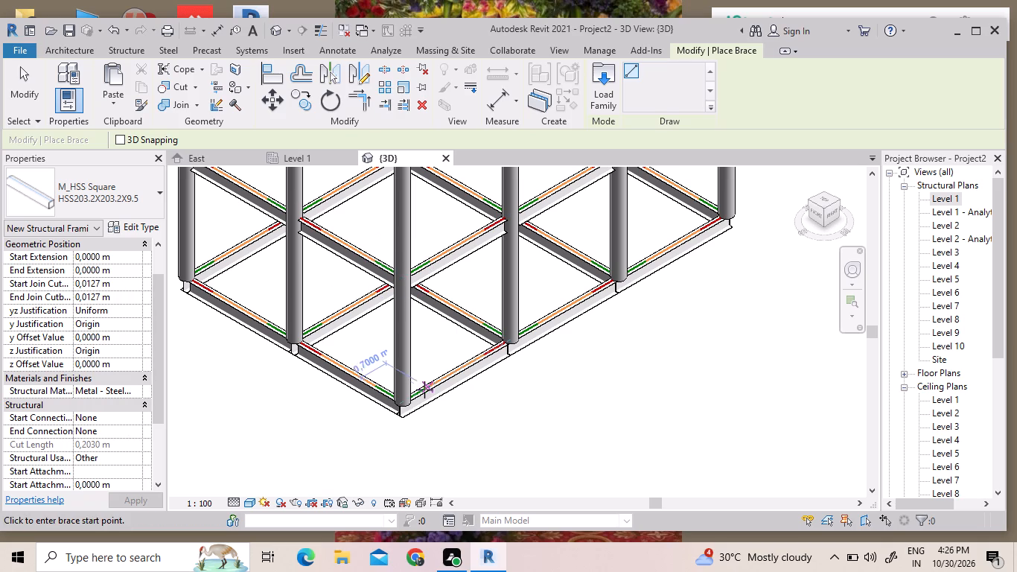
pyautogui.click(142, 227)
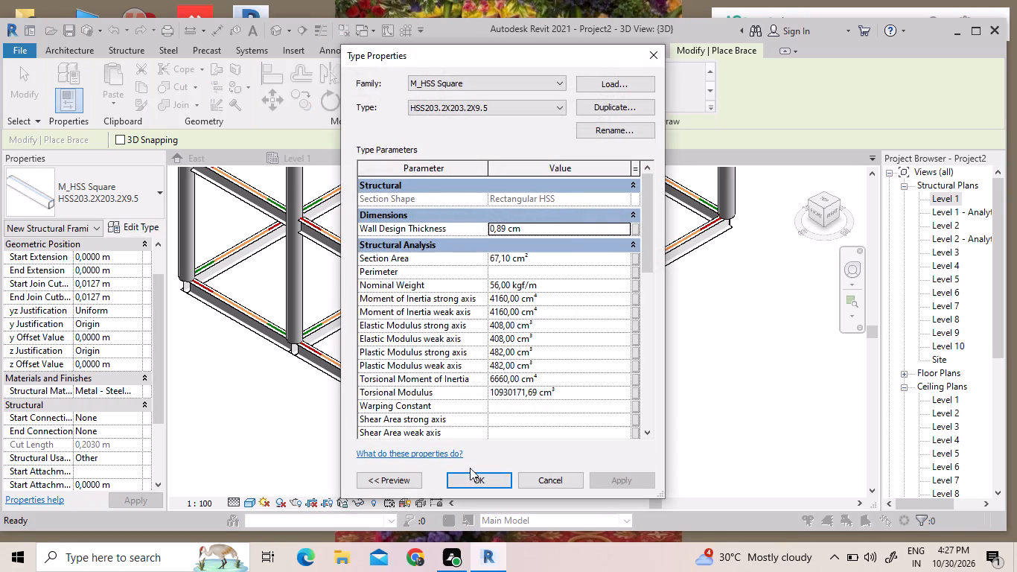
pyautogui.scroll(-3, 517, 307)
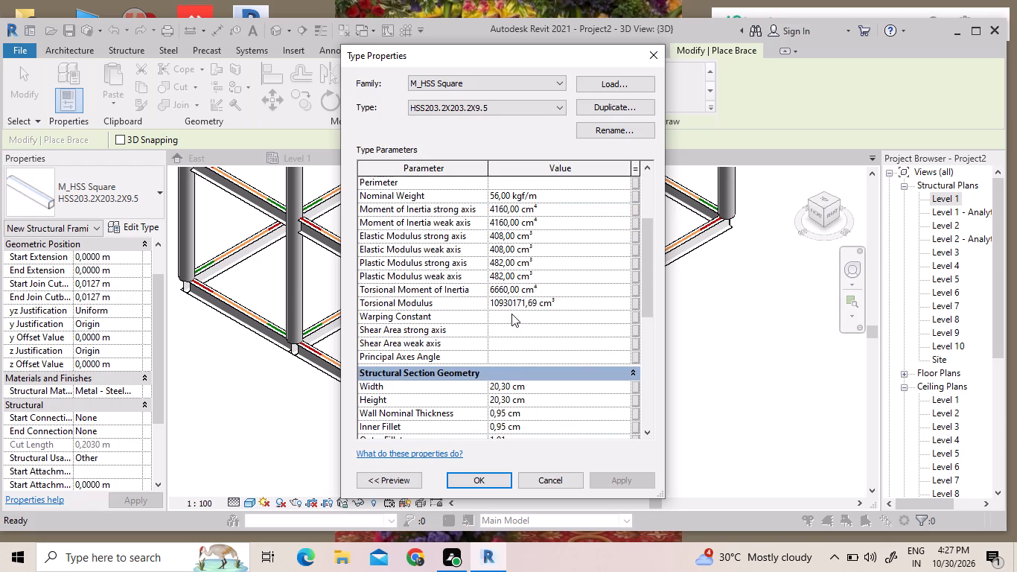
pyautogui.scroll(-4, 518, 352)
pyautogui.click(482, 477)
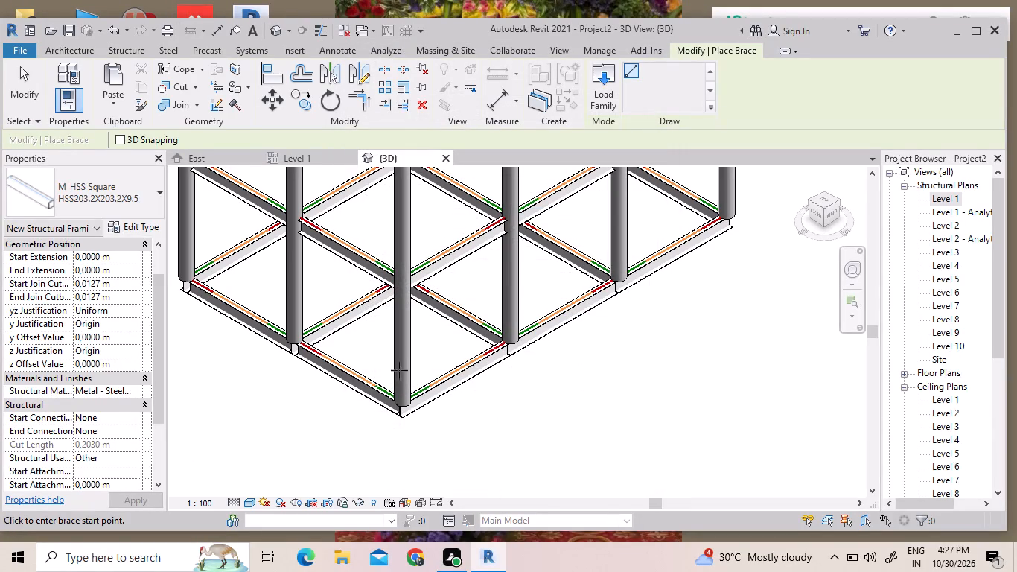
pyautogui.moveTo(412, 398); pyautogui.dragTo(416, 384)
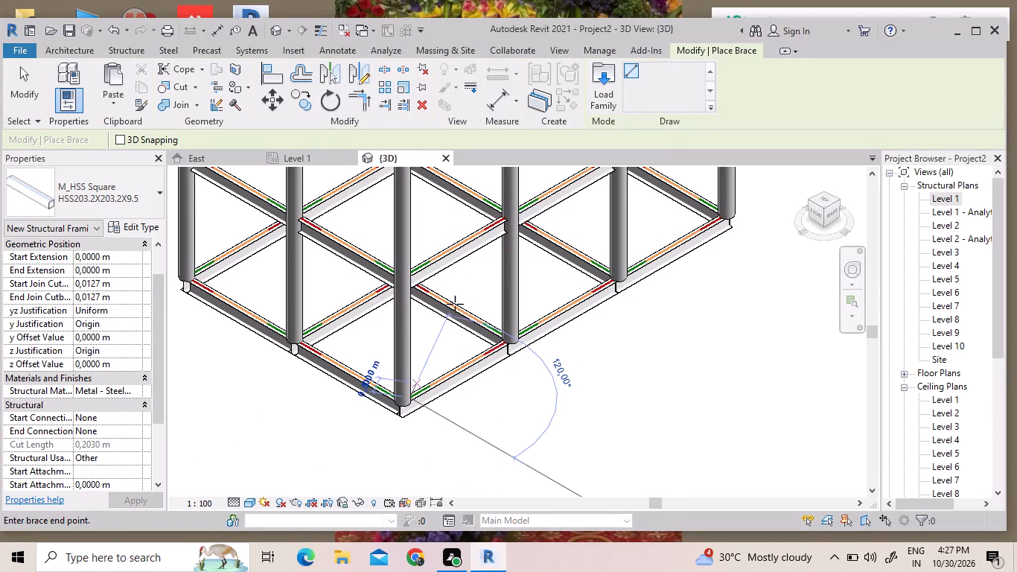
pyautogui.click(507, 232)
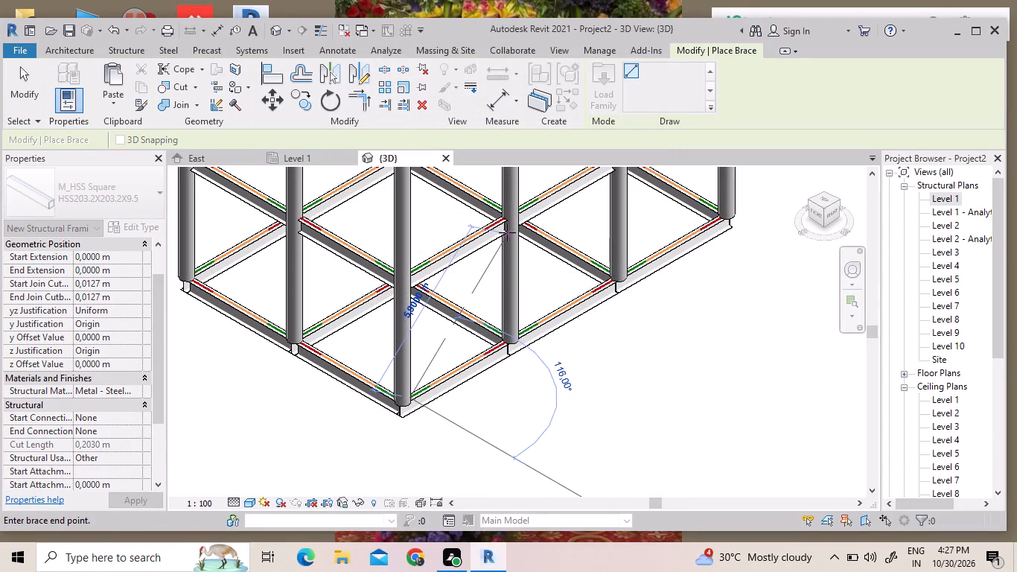
# Place a second HSS203.2X203.2X9.5 brace from the neighbouring column's base toward the corner column's Level 2 beam joint, crossing the first.
pyautogui.click(504, 342)
pyautogui.click(411, 285)
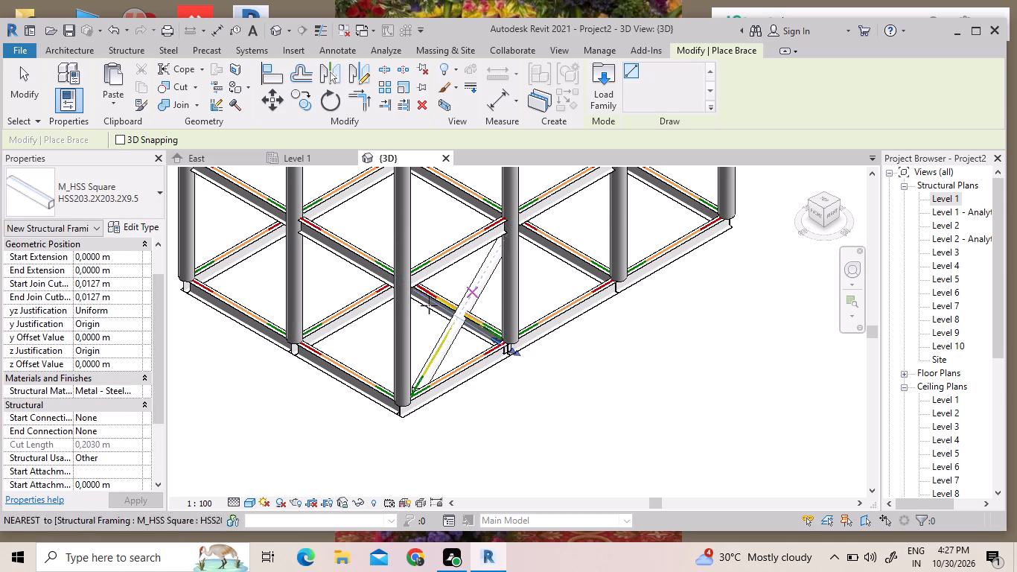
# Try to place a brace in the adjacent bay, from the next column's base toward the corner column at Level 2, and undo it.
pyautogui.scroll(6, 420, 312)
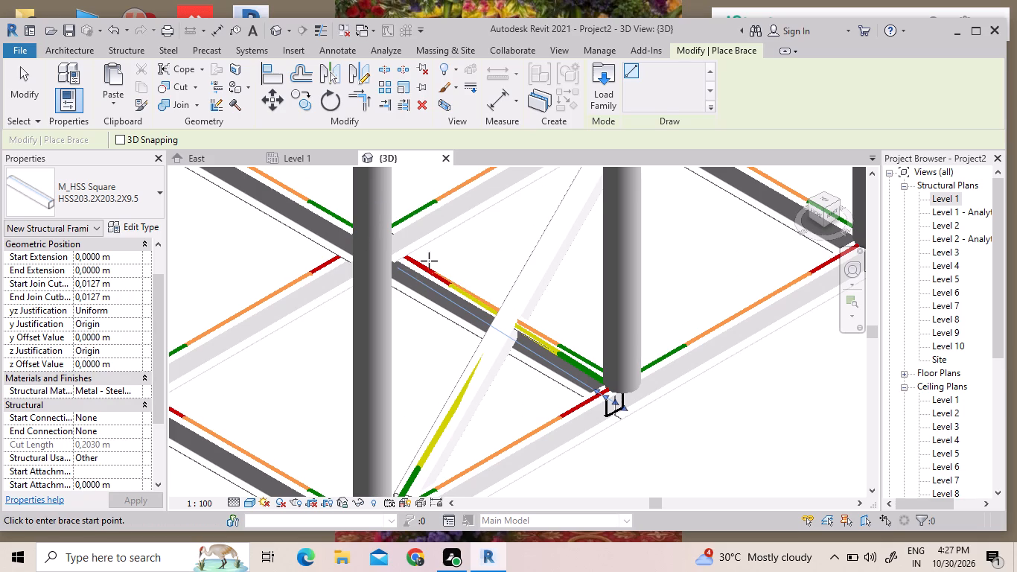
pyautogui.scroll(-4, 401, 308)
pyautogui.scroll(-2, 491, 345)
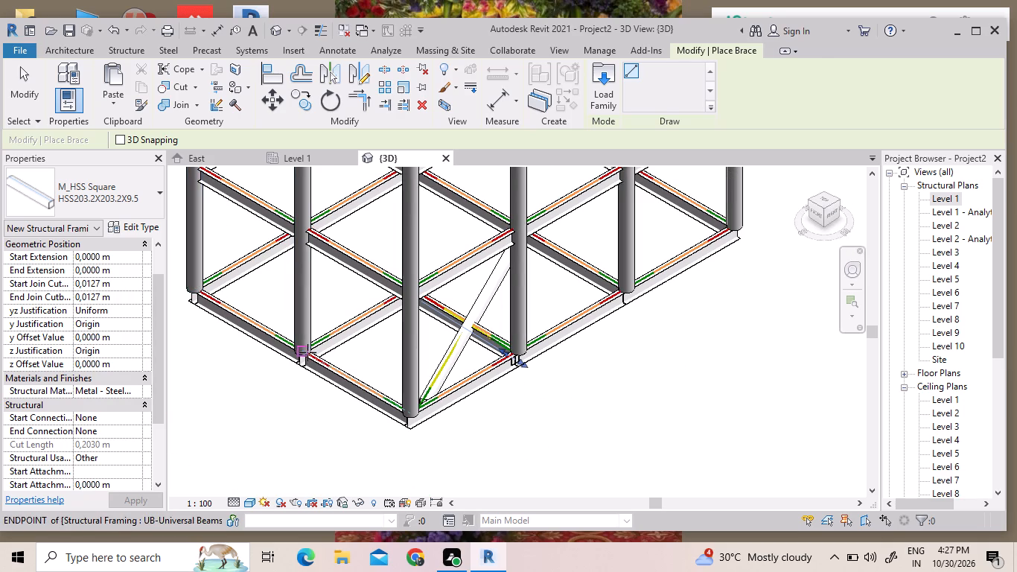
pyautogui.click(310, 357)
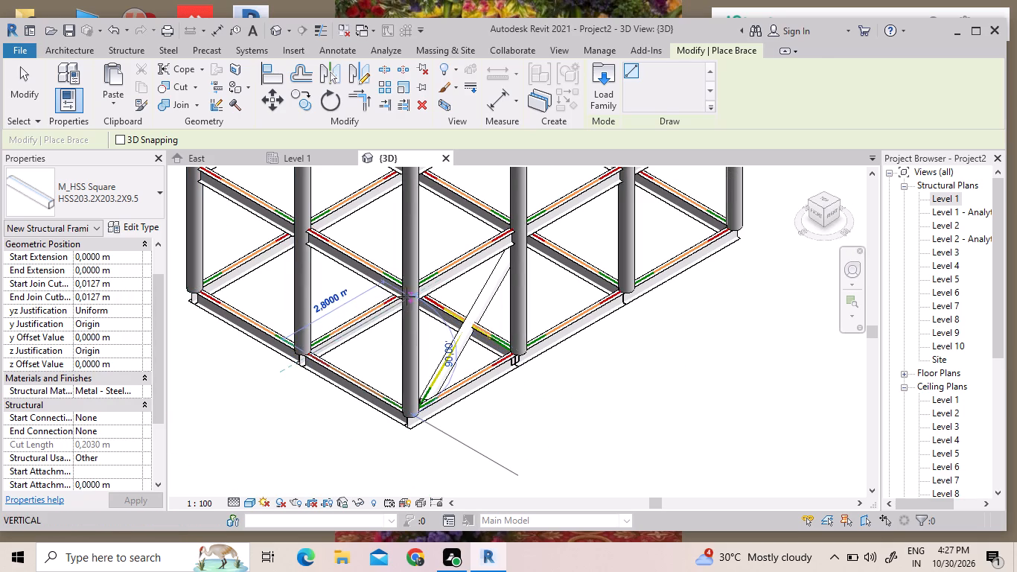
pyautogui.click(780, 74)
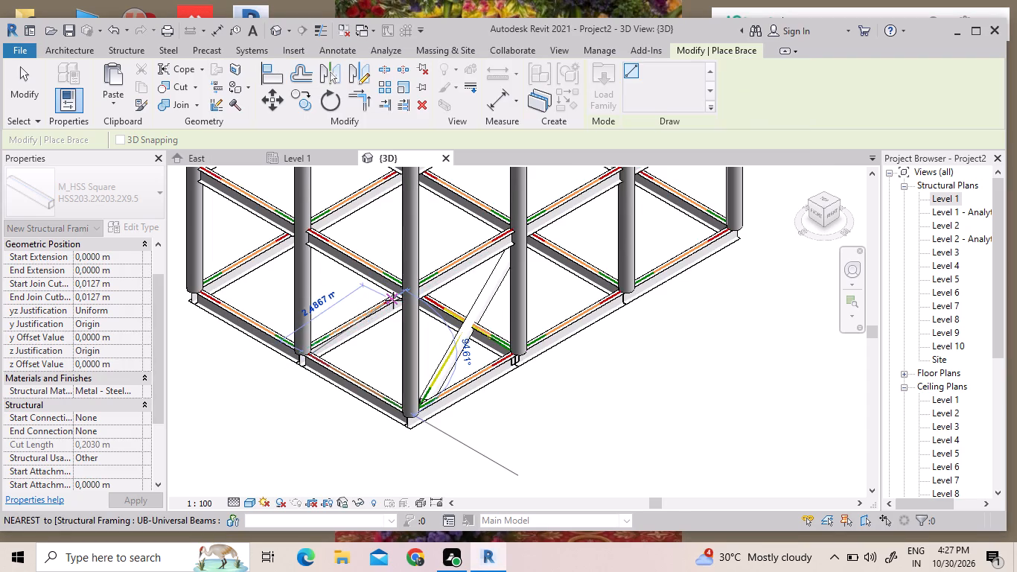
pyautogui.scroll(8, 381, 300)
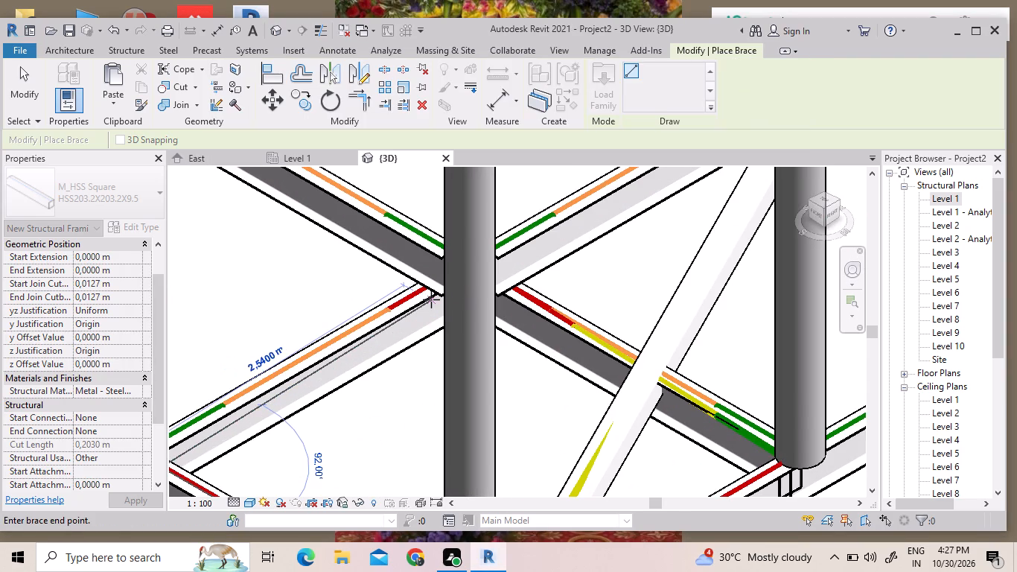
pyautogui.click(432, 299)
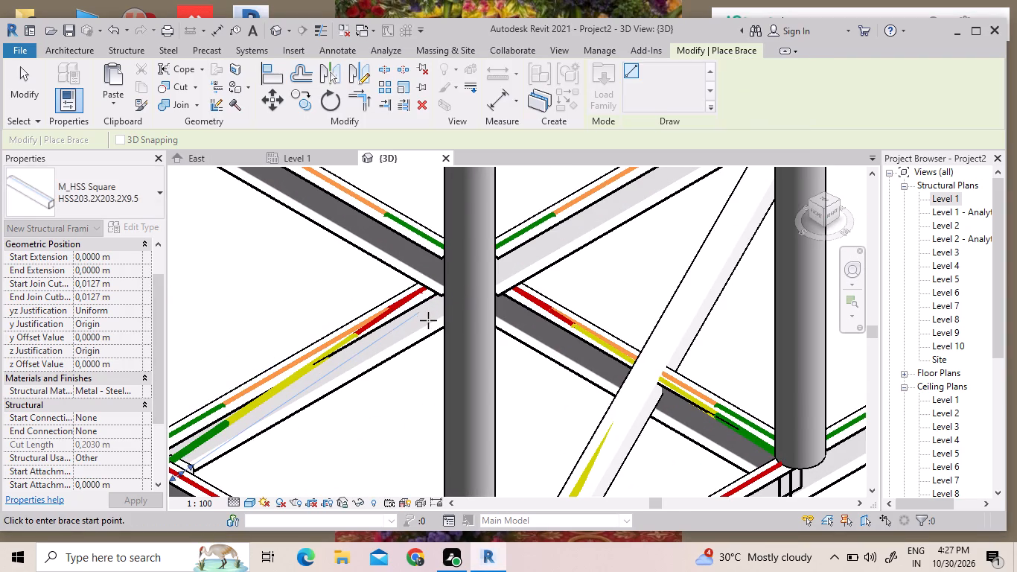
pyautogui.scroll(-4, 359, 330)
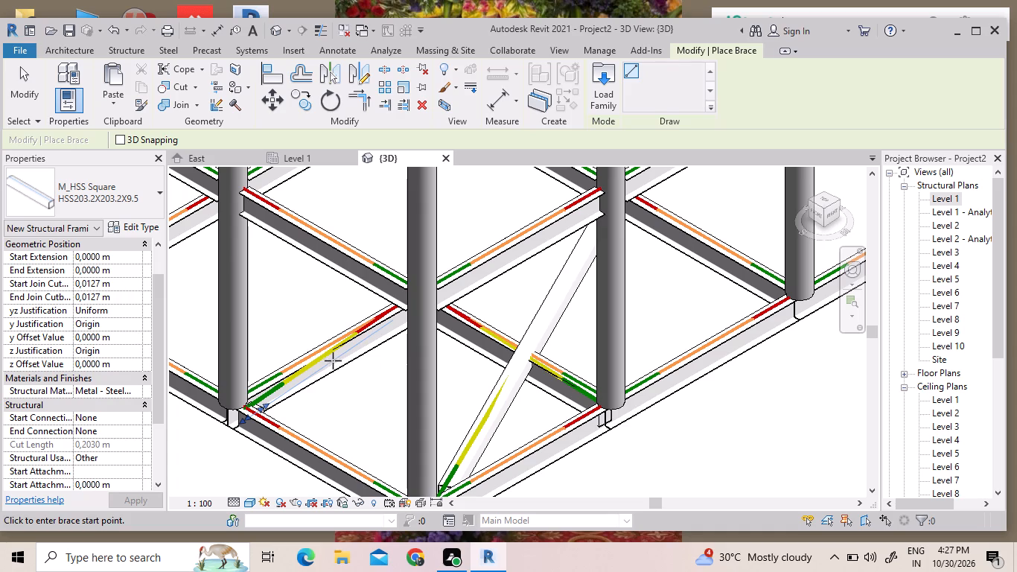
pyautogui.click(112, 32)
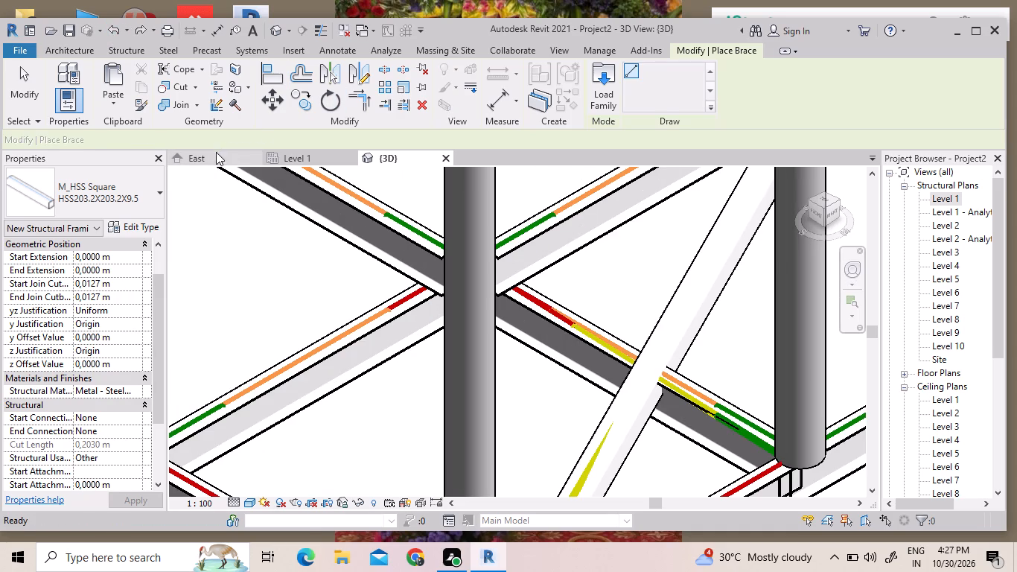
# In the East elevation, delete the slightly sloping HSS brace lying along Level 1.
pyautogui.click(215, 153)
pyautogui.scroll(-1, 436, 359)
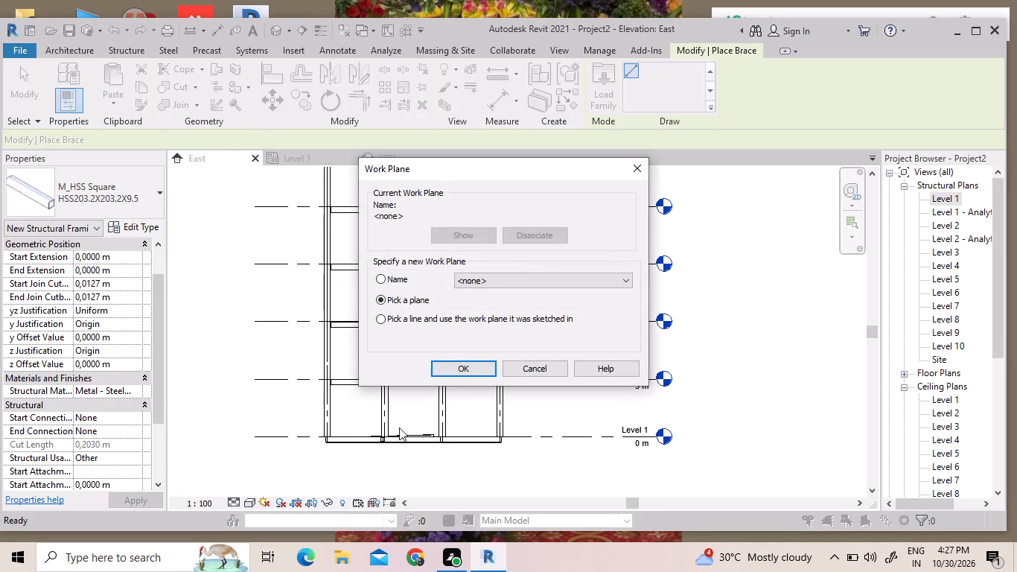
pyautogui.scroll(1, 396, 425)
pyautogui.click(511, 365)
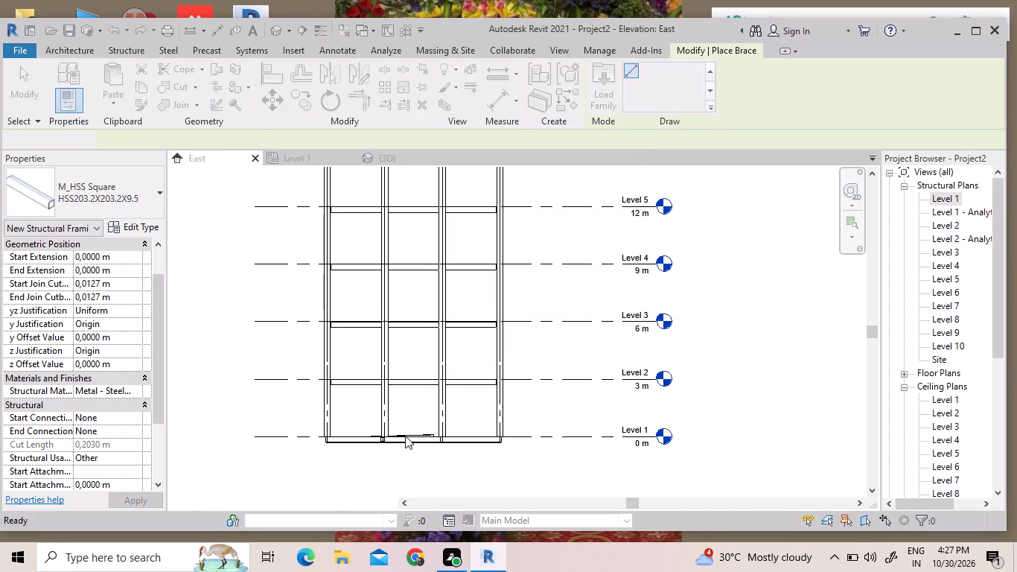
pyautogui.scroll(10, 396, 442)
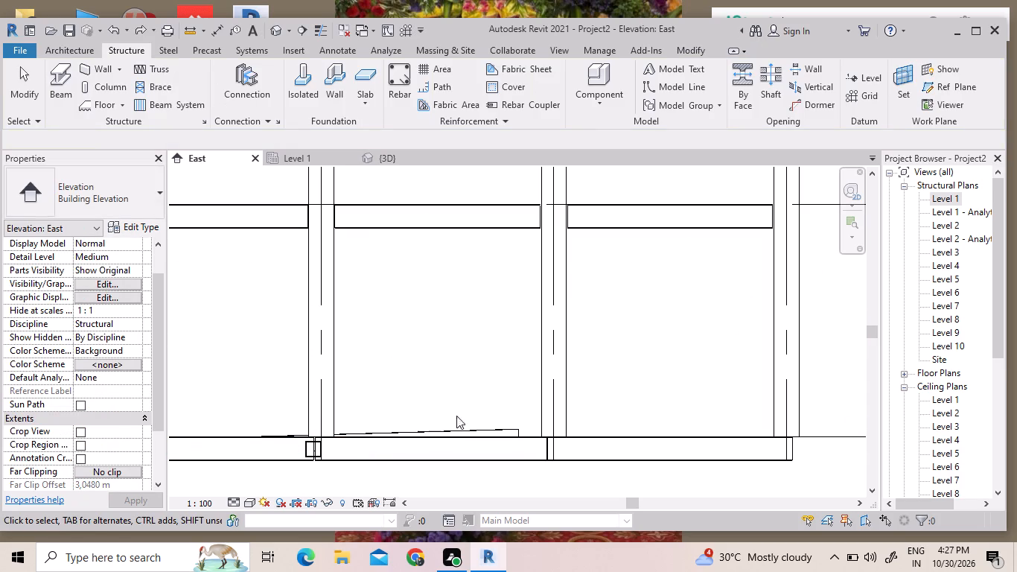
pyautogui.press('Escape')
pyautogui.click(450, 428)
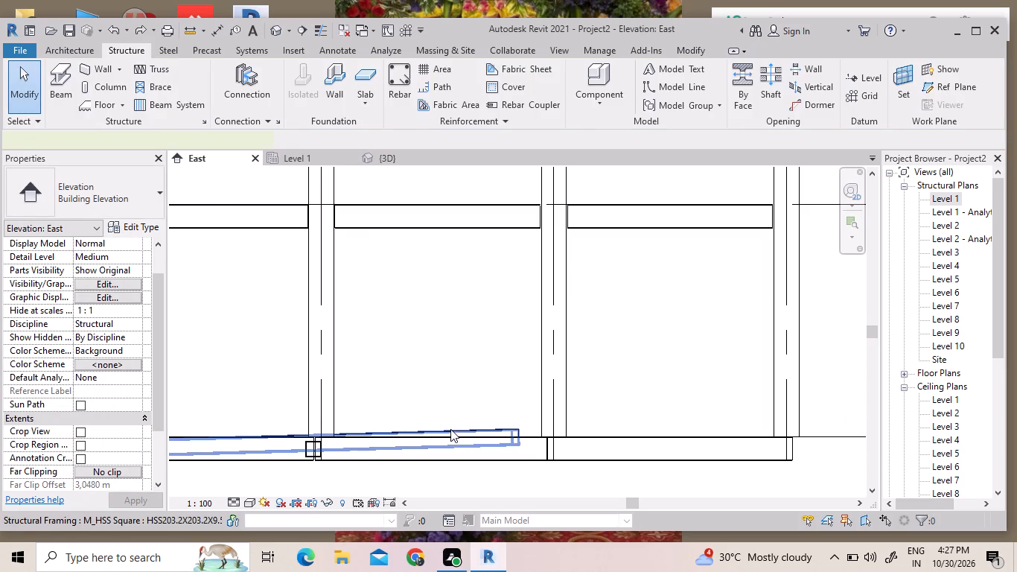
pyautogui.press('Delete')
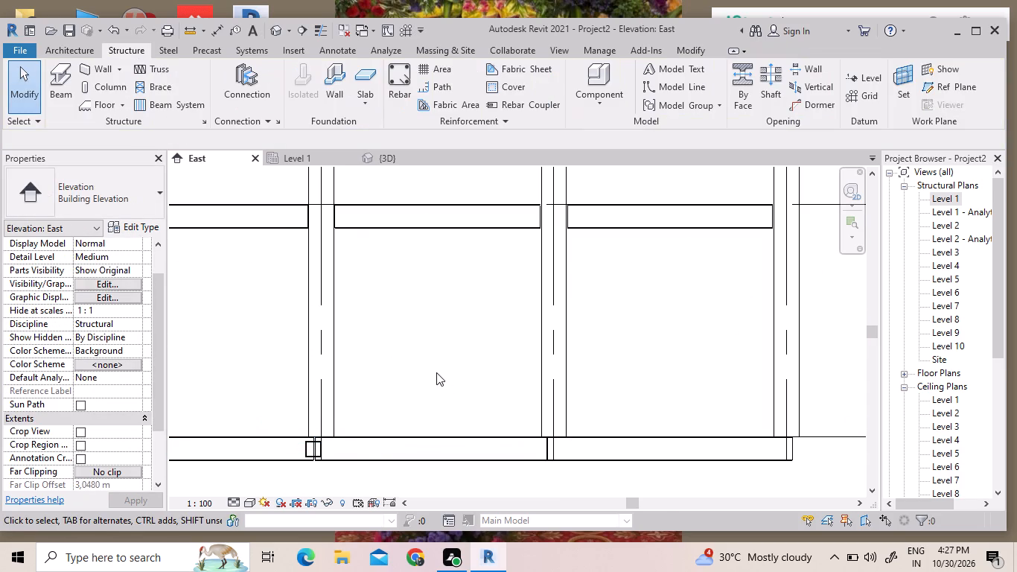
# For a new brace, pick the outer column's centre plane in the East elevation as the work plane and open the North elevation.
pyautogui.click(156, 82)
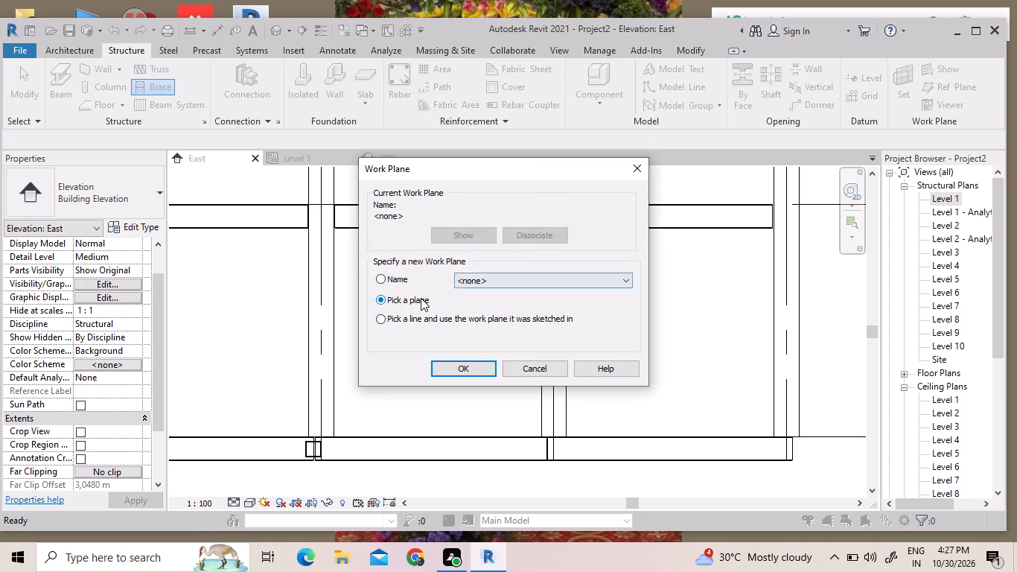
pyautogui.click(418, 300)
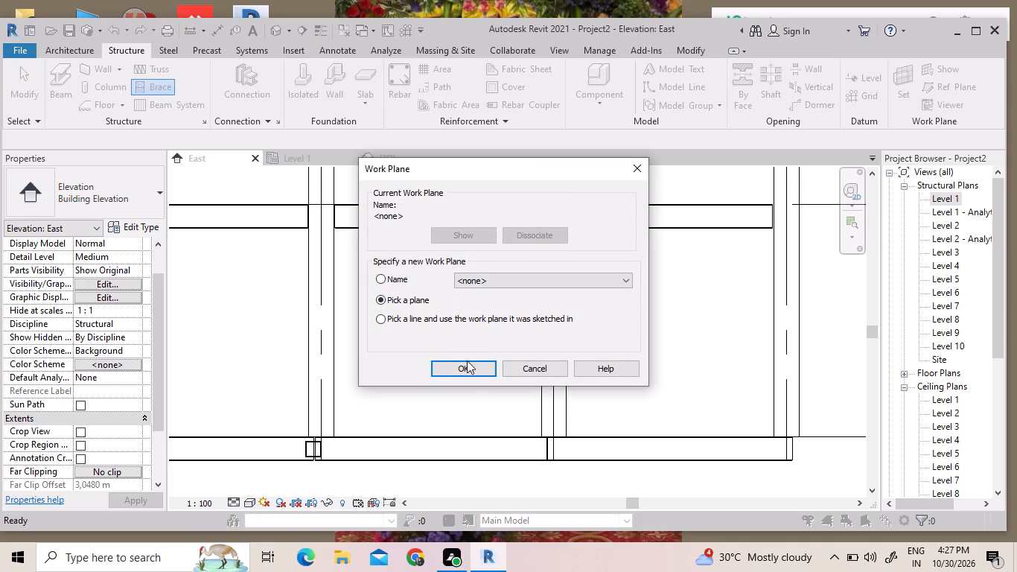
pyautogui.click(469, 364)
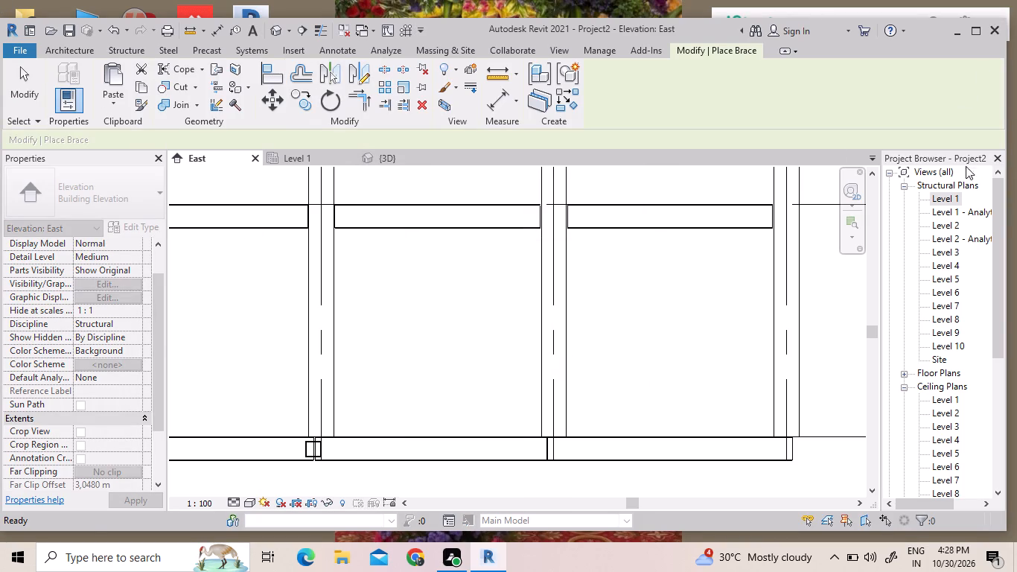
pyautogui.scroll(-3, 622, 309)
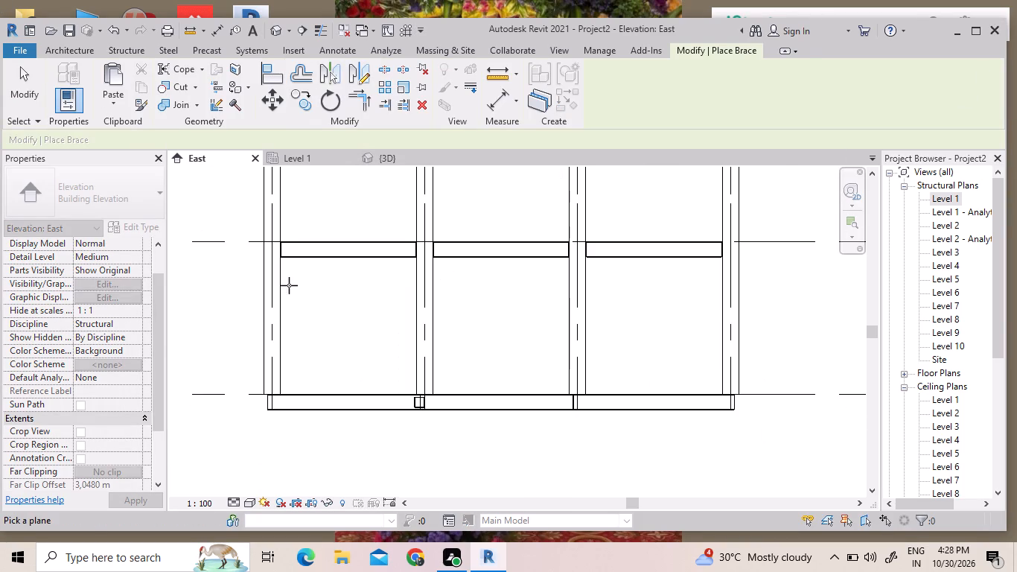
pyautogui.moveTo(270, 393); pyautogui.dragTo(276, 387)
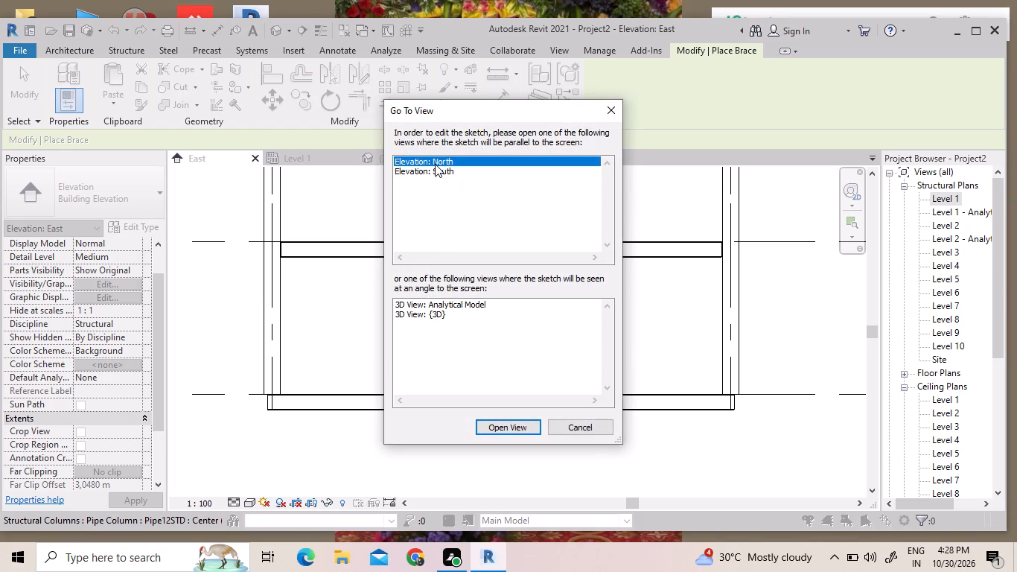
pyautogui.click(495, 421)
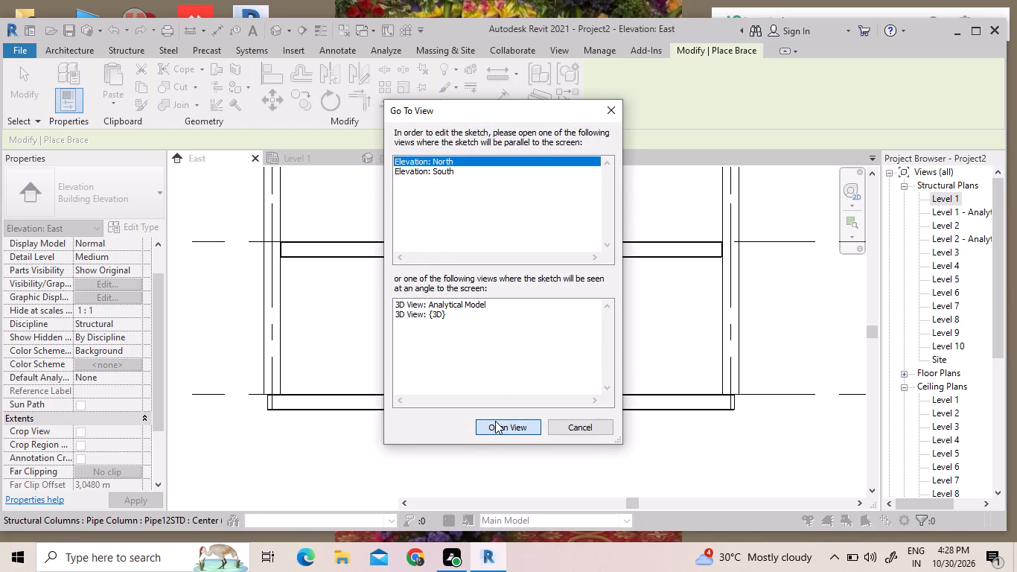
pyautogui.click(495, 426)
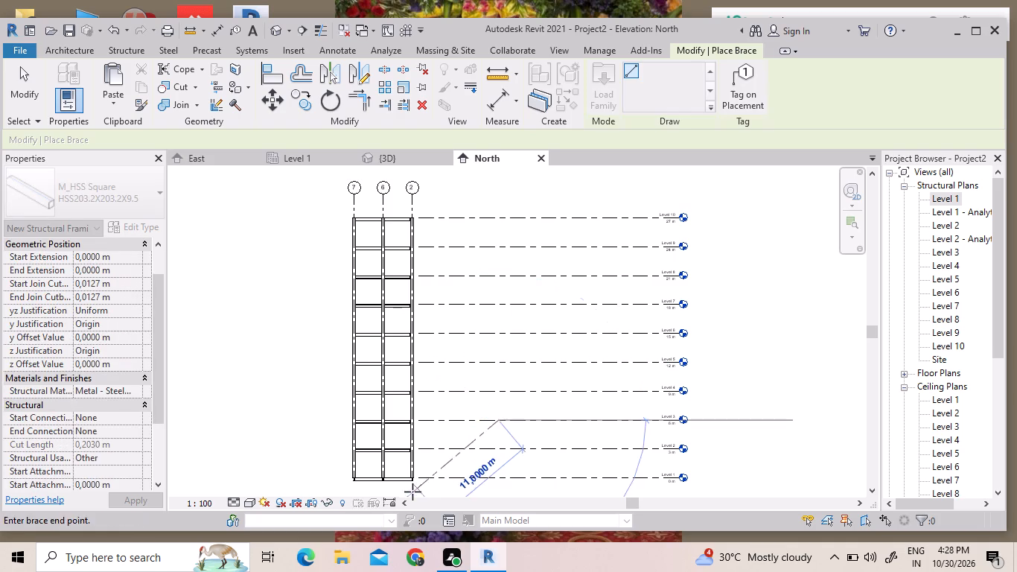
pyautogui.scroll(6, 409, 492)
pyautogui.rightClick(520, 378)
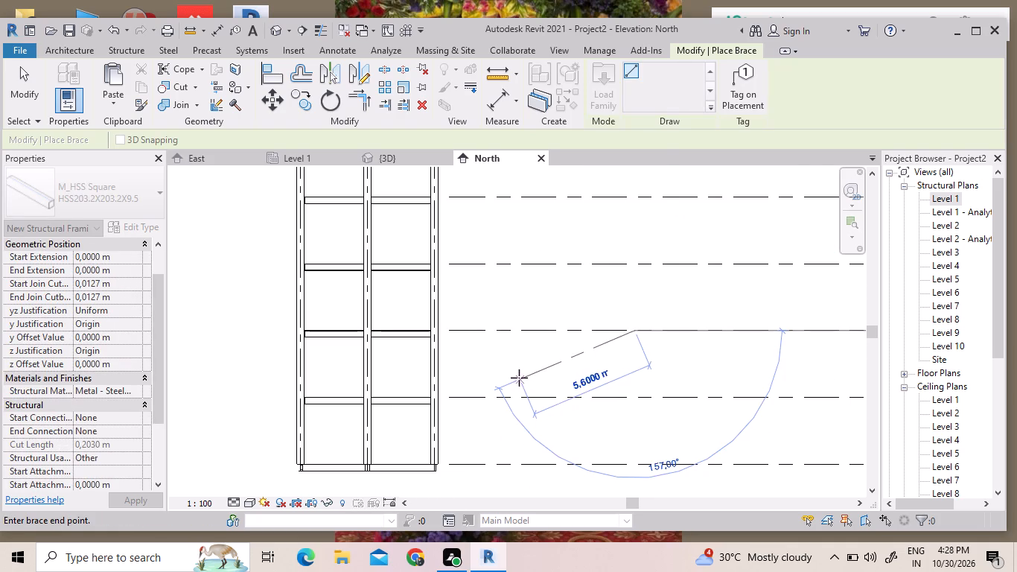
pyautogui.click(575, 164)
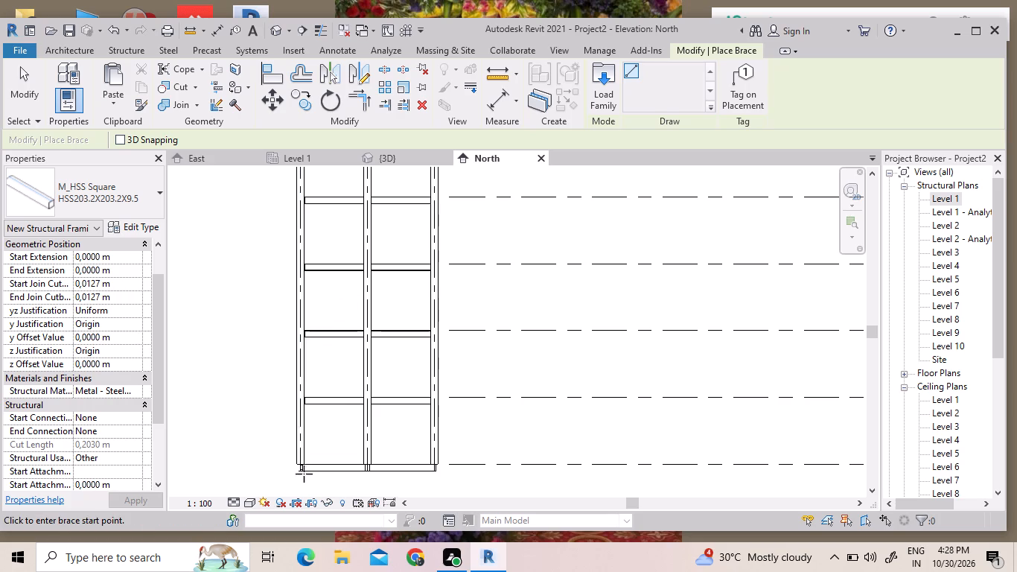
# Place an HSS203.2X203.2X9.5 brace about 4 m long at 45° from the grid 7 column's base at Level 1 to the Level 2 beam at grid 6.
pyautogui.scroll(2, 282, 463)
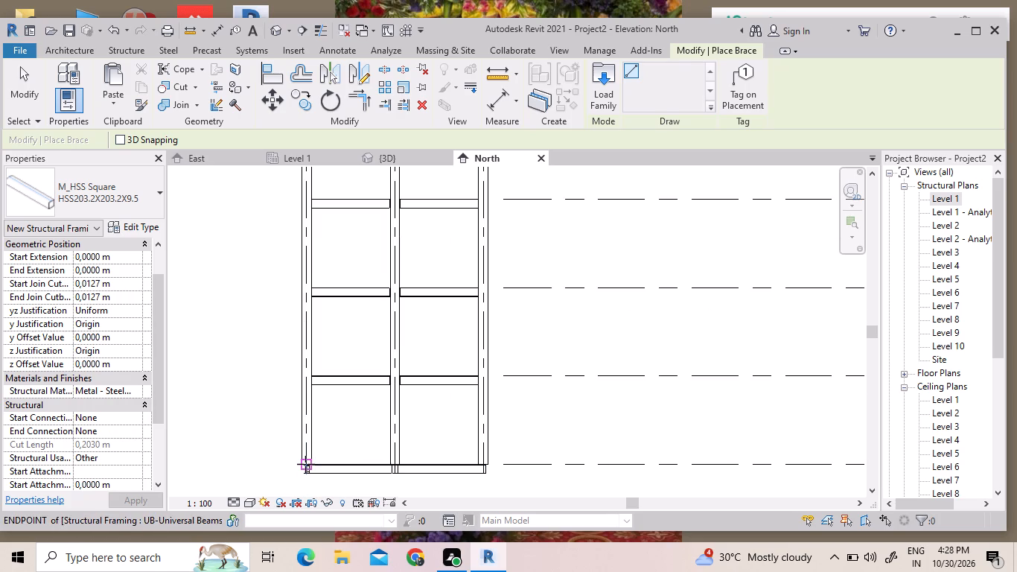
pyautogui.click(305, 464)
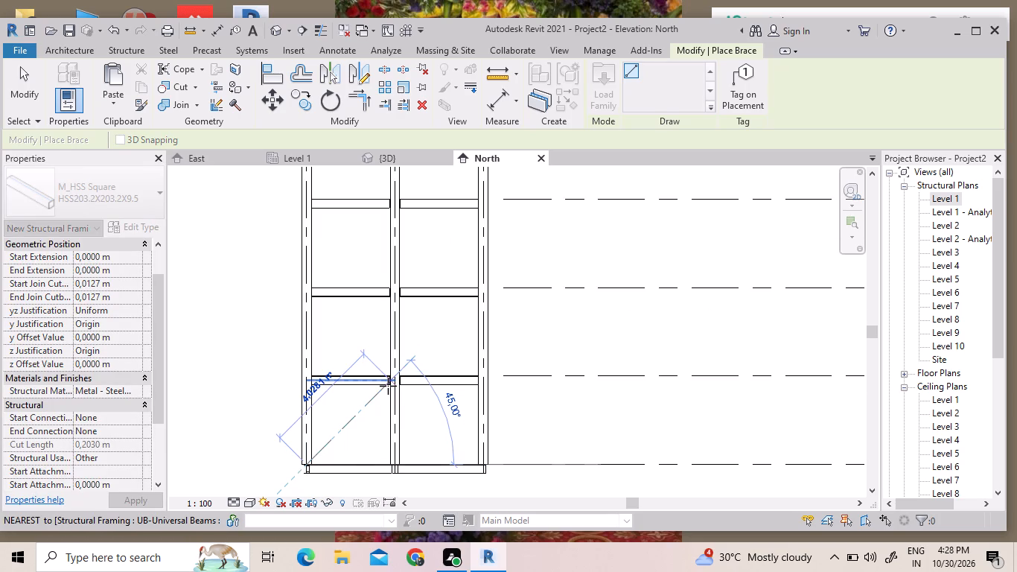
pyautogui.click(388, 386)
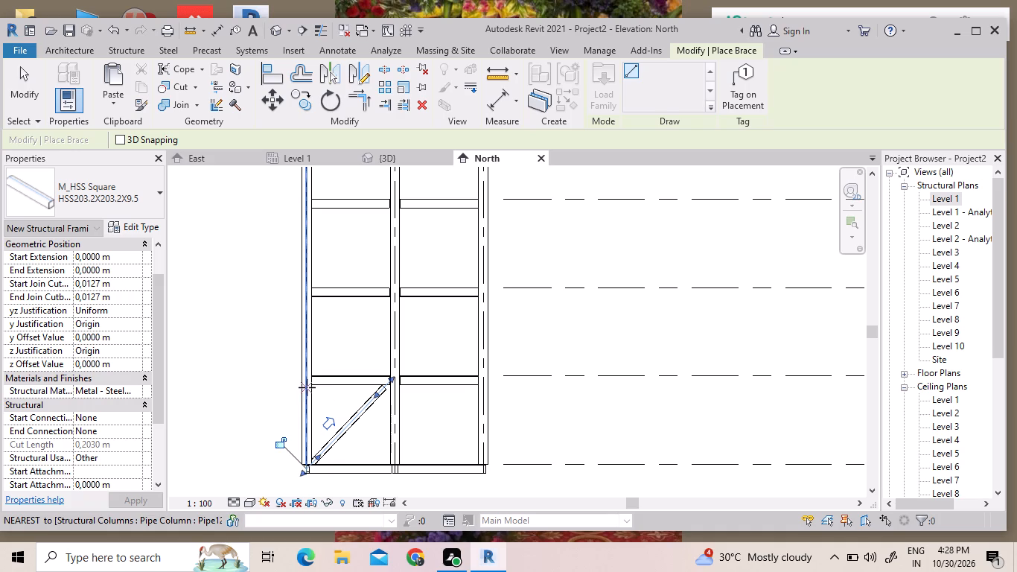
# Place a crossing HSS203.2X203.2X9.5 brace at about 45° from the grid 7 column at Level 2 down to the grid 6 column's base.
pyautogui.click(305, 379)
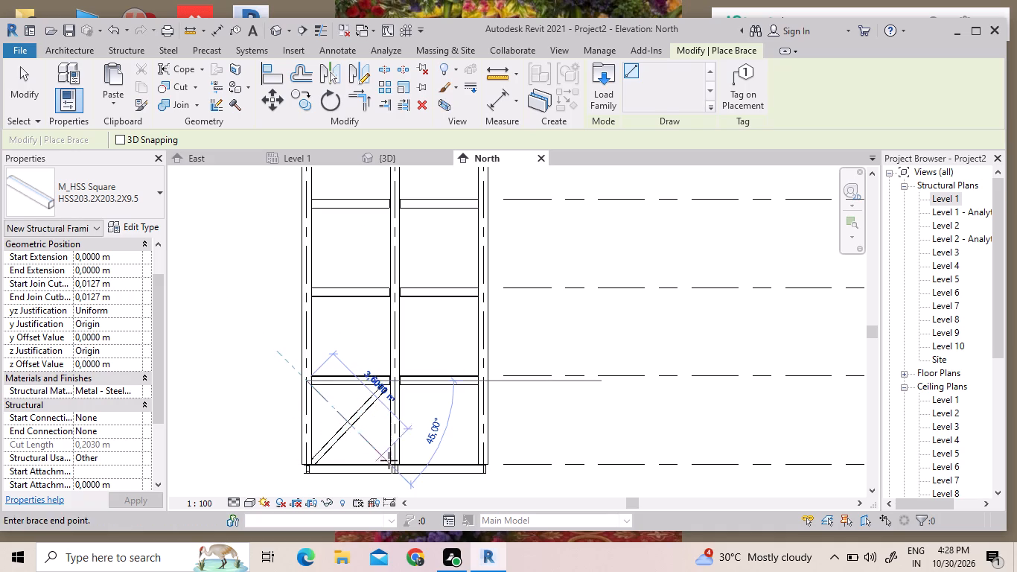
pyautogui.click(393, 462)
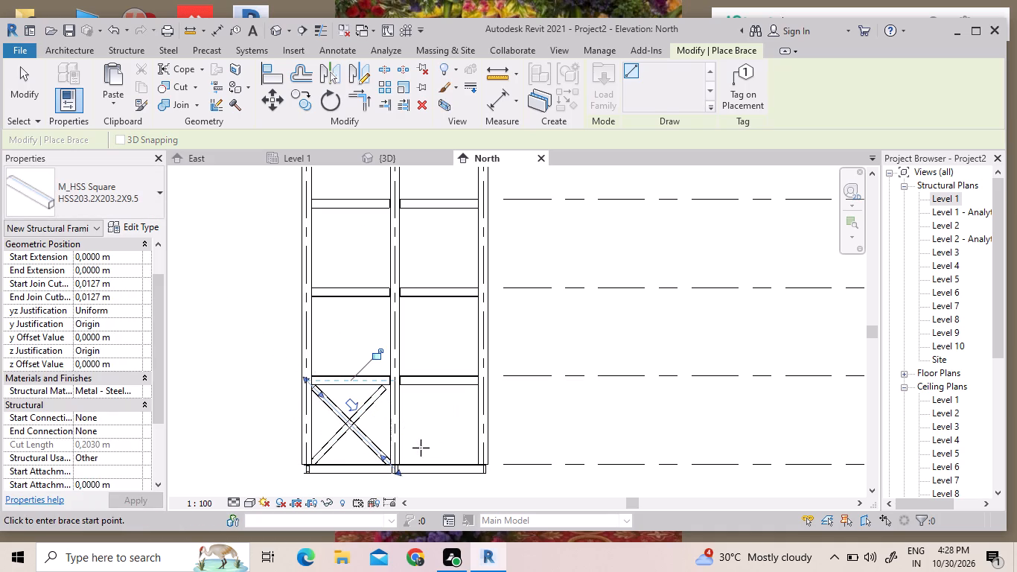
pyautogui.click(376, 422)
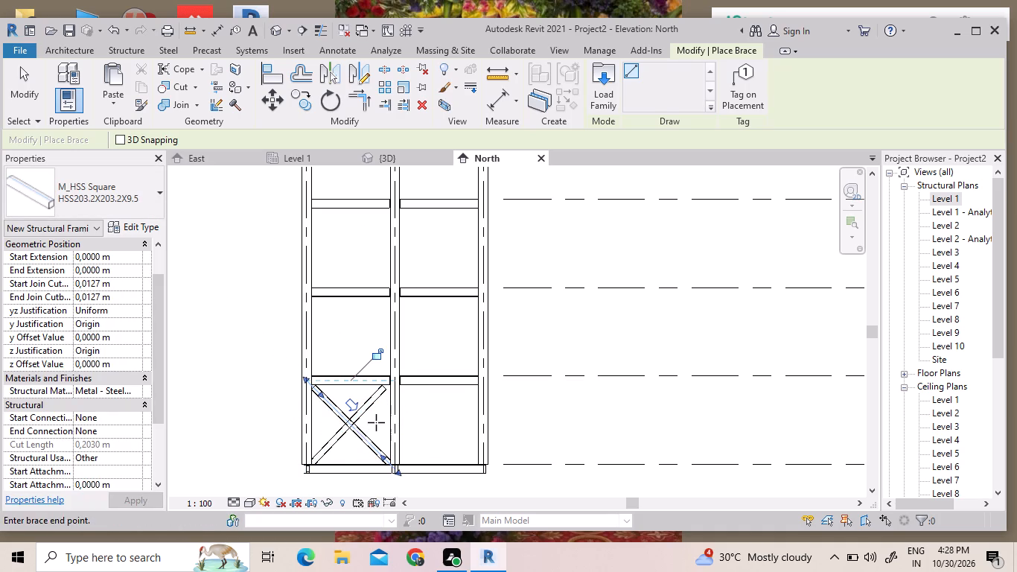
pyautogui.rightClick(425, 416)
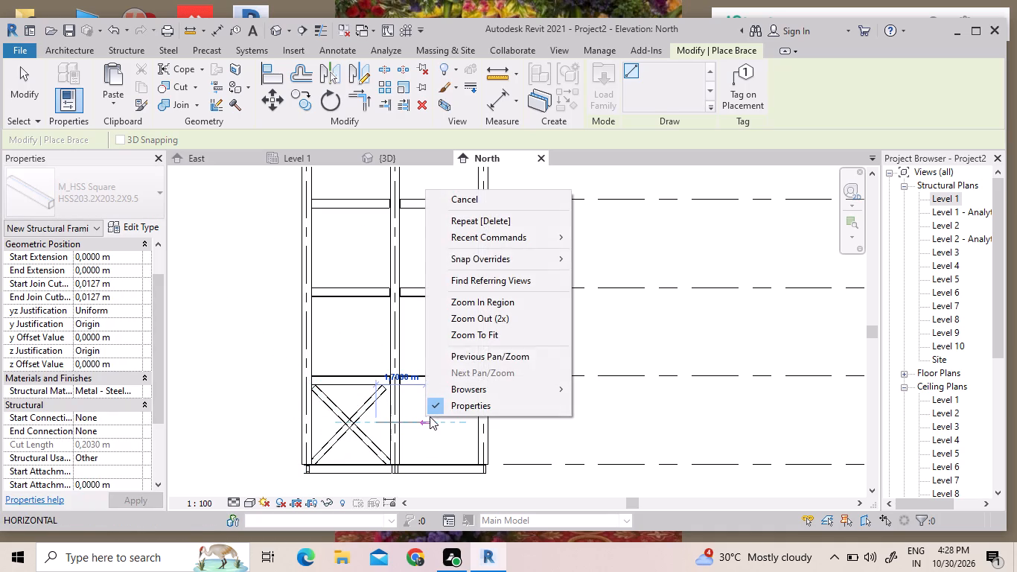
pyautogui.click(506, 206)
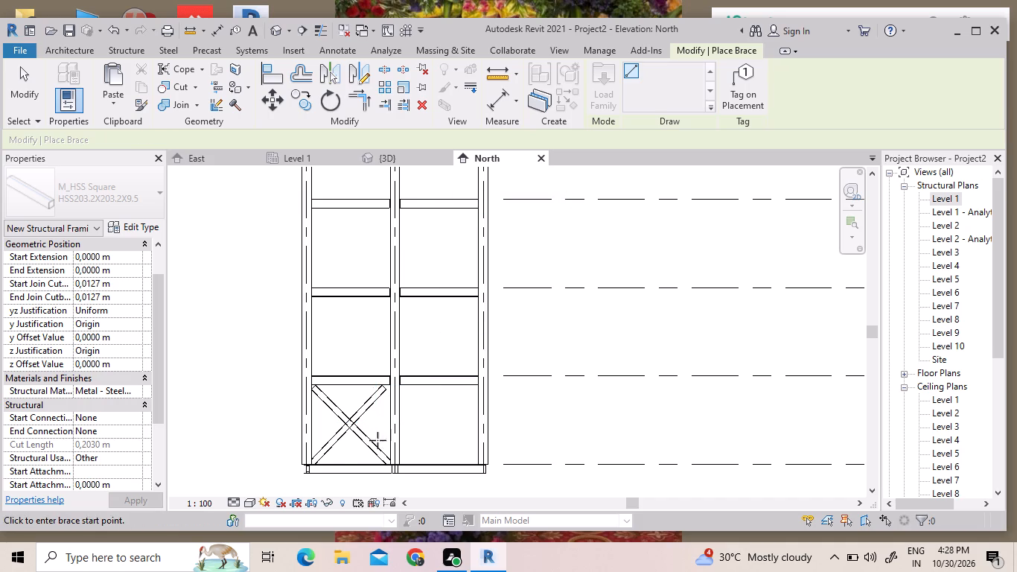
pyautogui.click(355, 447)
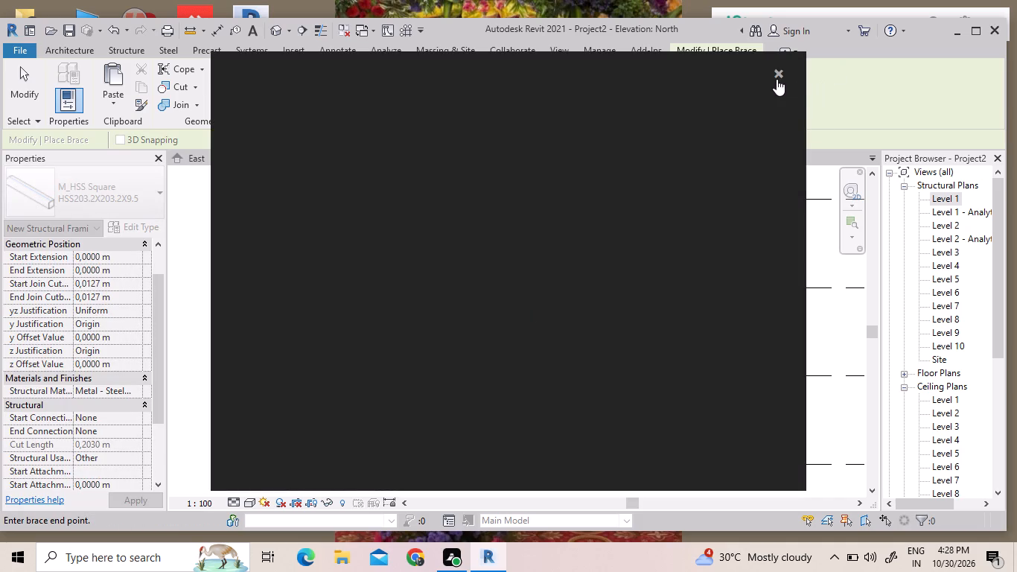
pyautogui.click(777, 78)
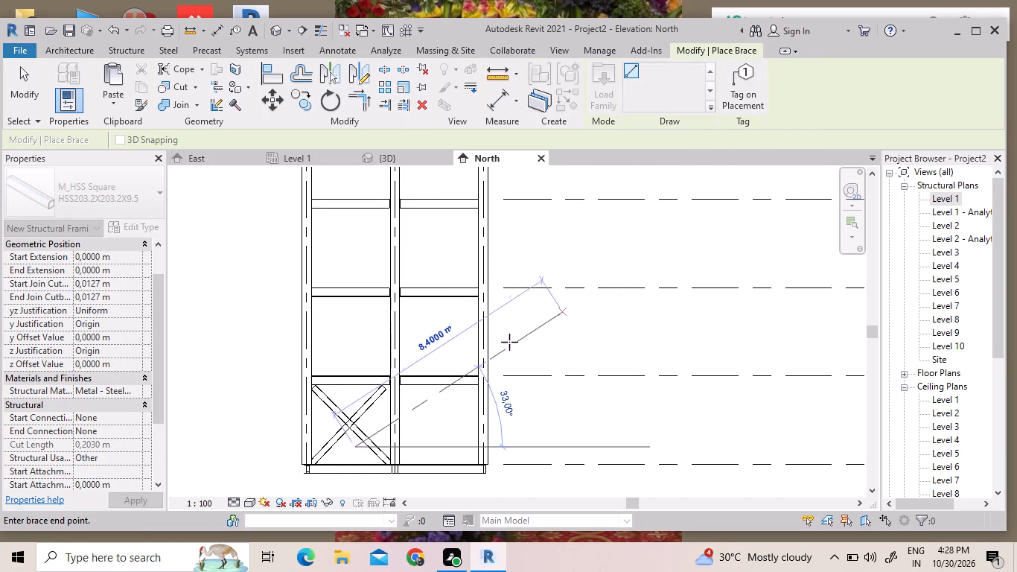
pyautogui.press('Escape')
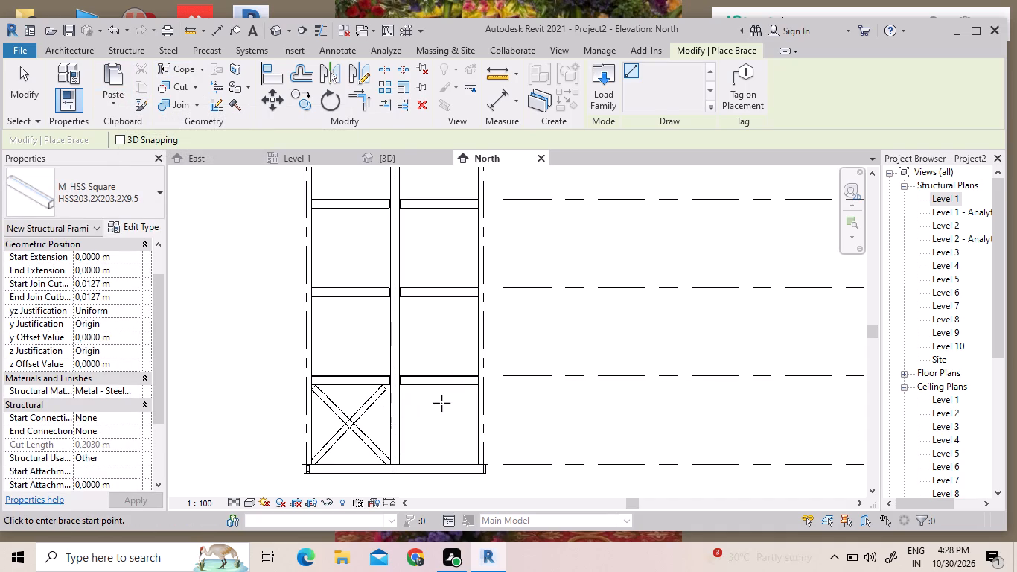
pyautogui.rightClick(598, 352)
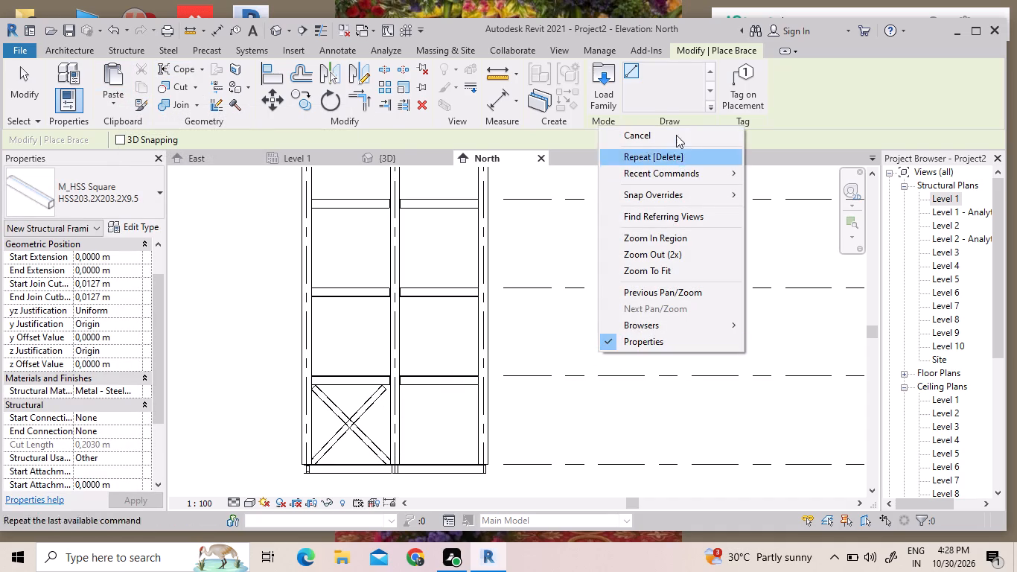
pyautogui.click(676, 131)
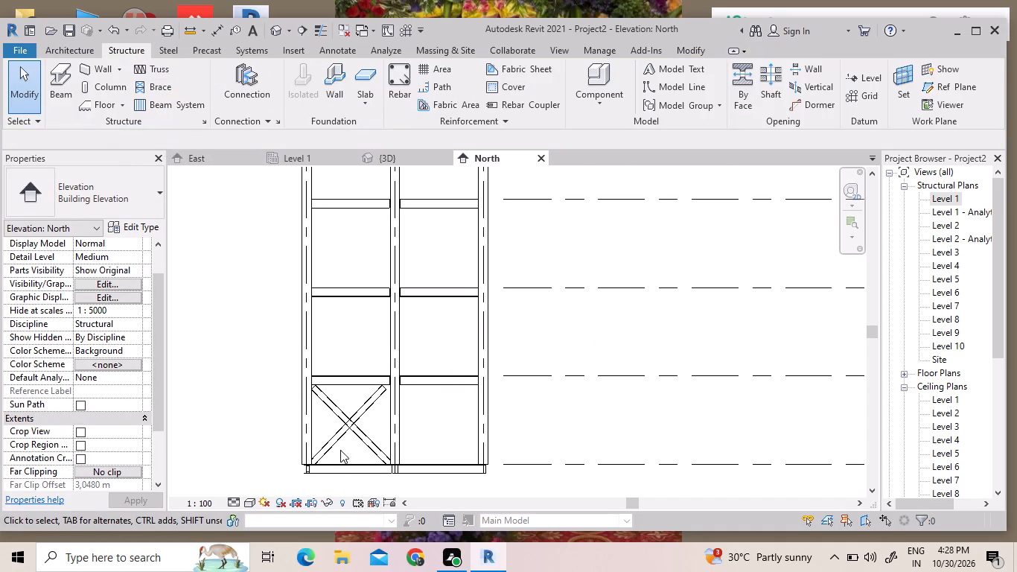
# Copy the pair of crossing braces in the Level 1 bay and paste it aligned to Level 2.
pyautogui.moveTo(351, 444); pyautogui.dragTo(325, 398)
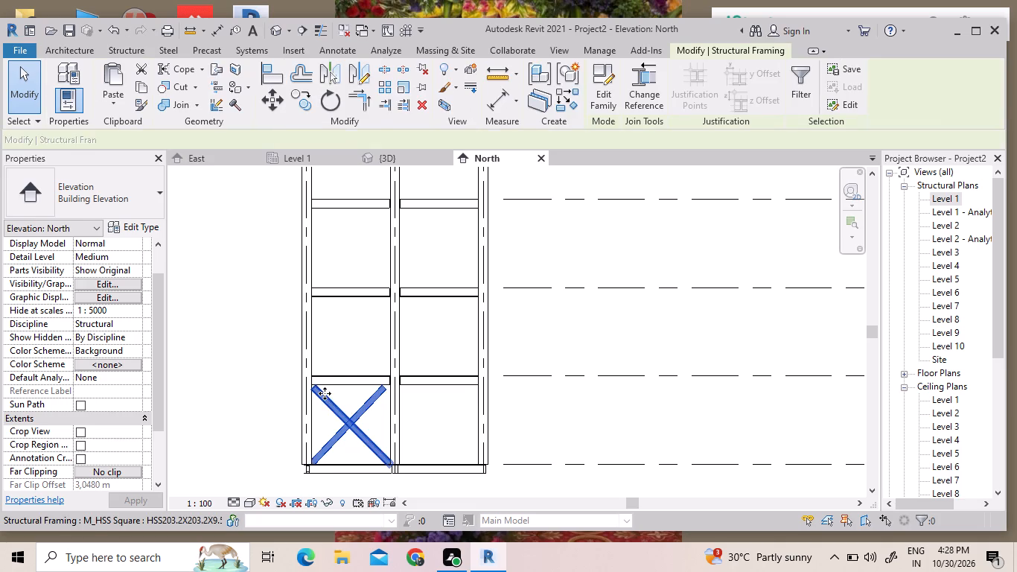
pyautogui.click(138, 88)
pyautogui.click(116, 98)
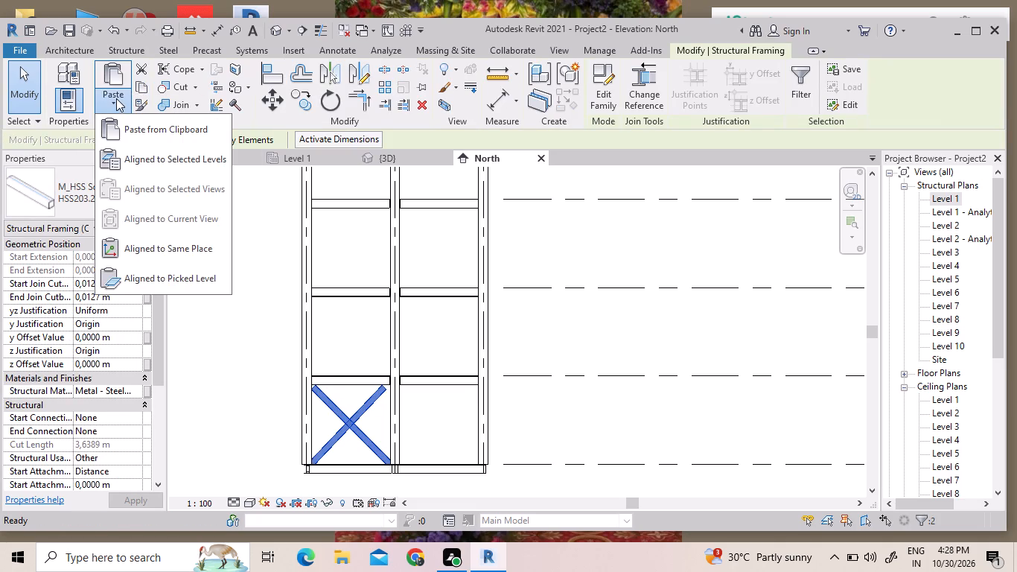
pyautogui.click(156, 159)
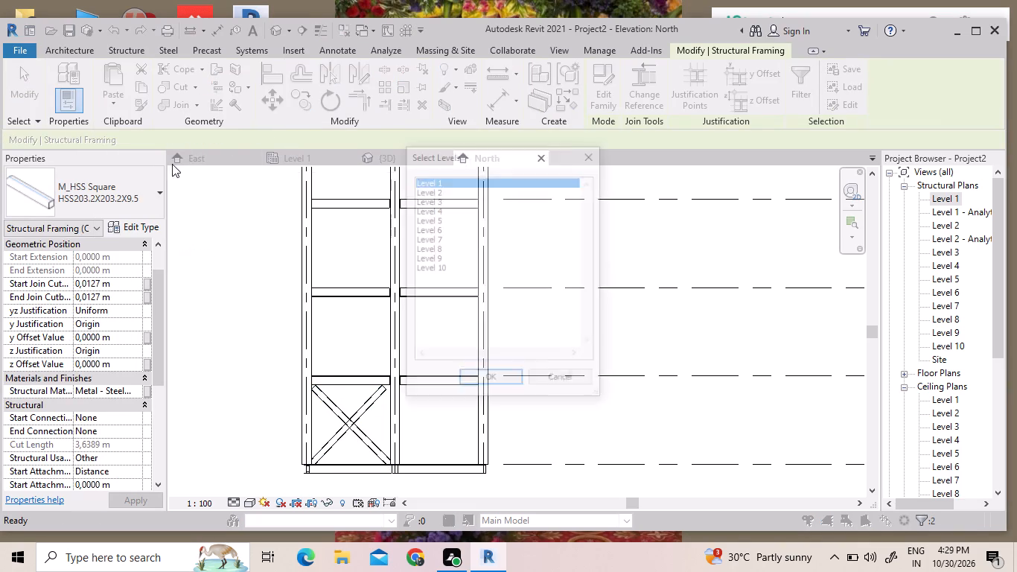
pyautogui.click(456, 182)
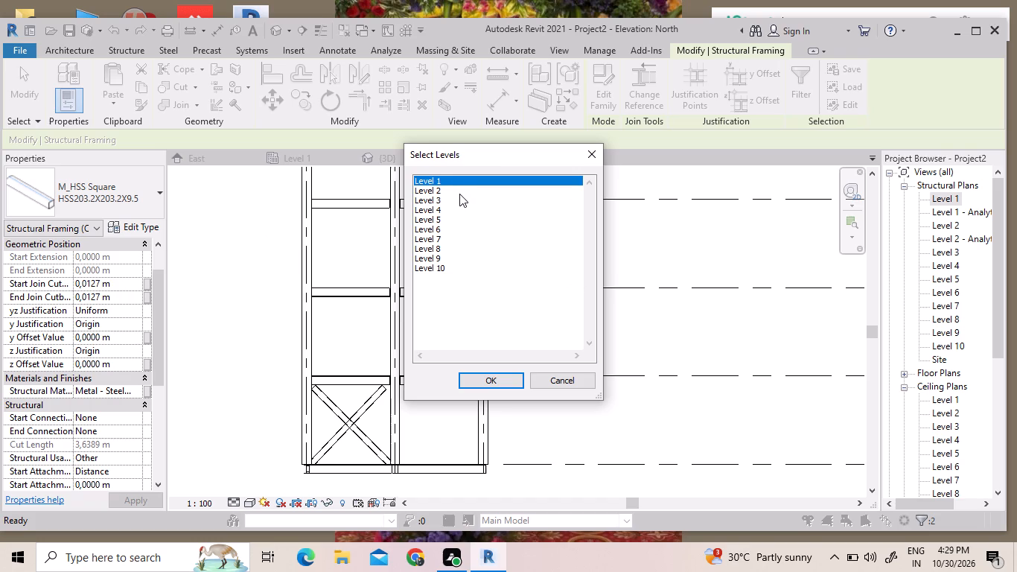
pyautogui.click(457, 193)
pyautogui.moveTo(456, 191); pyautogui.dragTo(456, 242)
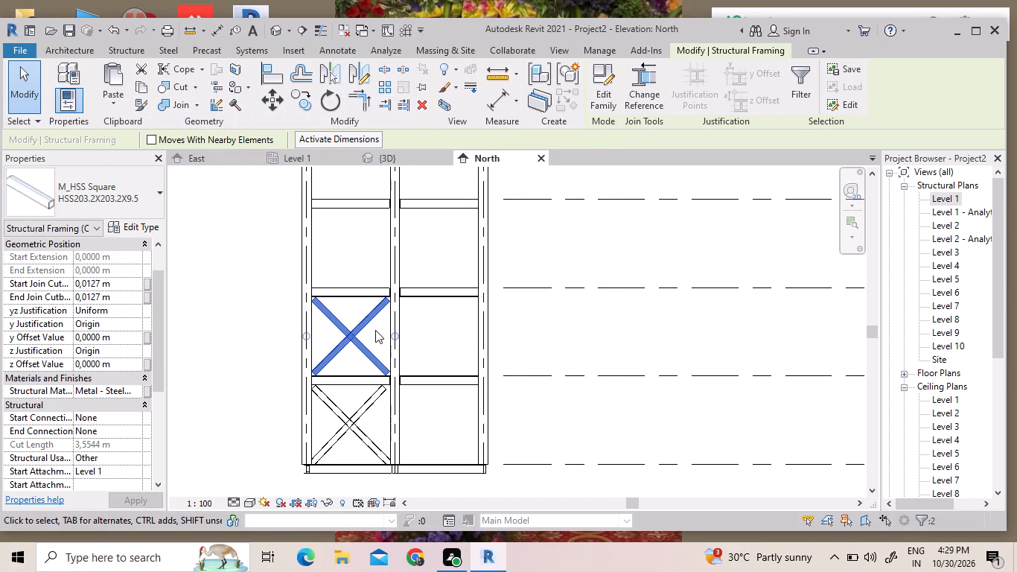
# Copy the pair of crossing braces in the Level 2 bay and paste it aligned to Level 1 and Levels 3 to 9.
pyautogui.press('Escape')
pyautogui.moveTo(351, 357); pyautogui.dragTo(340, 334)
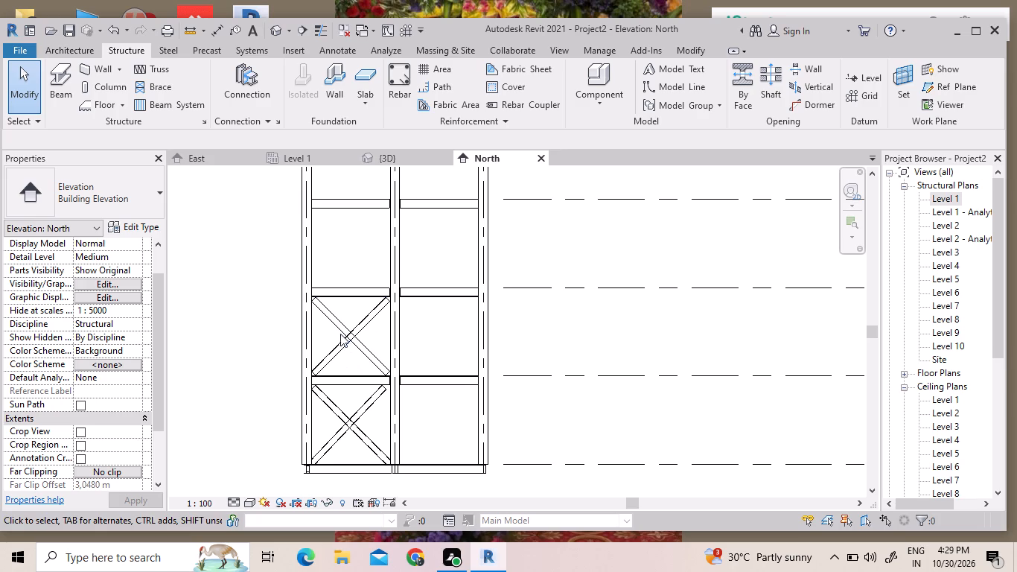
pyautogui.moveTo(340, 334); pyautogui.dragTo(335, 315)
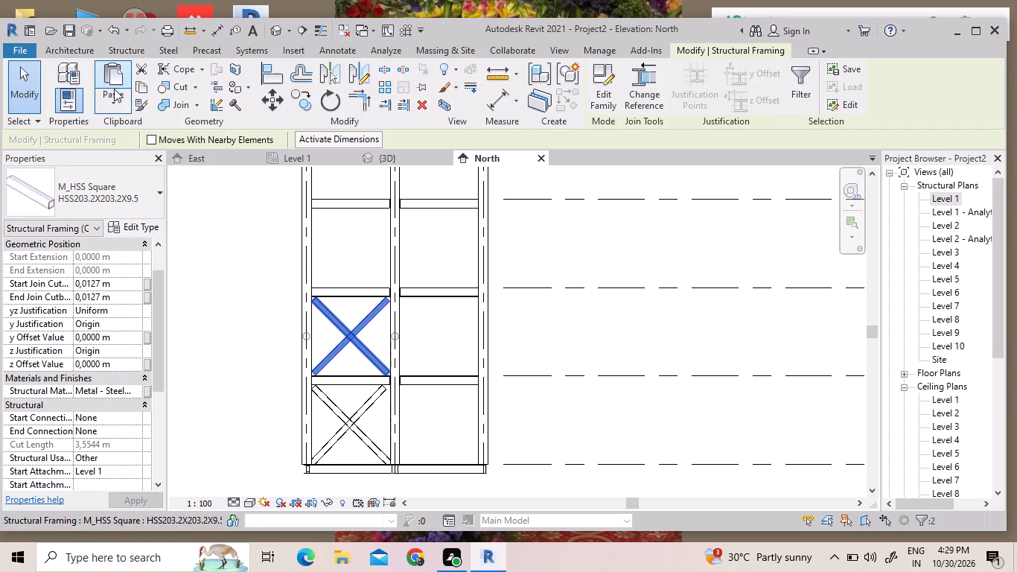
pyautogui.click(145, 83)
pyautogui.click(109, 106)
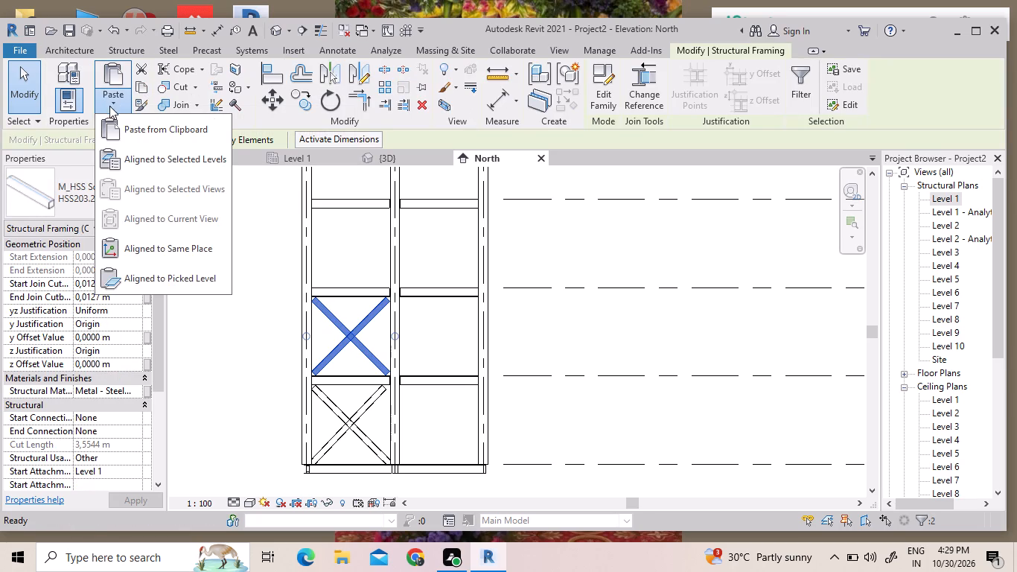
pyautogui.click(200, 159)
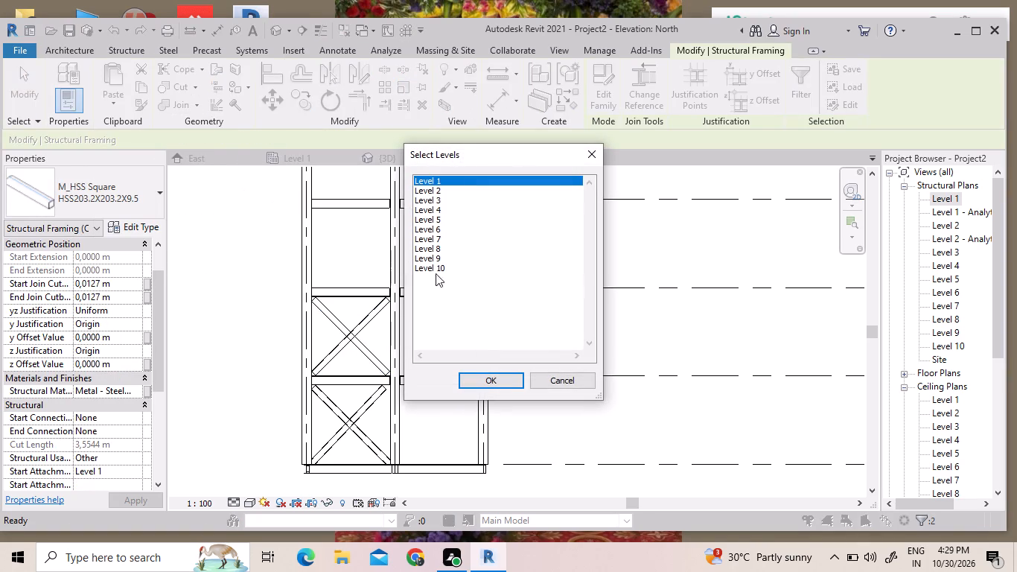
pyautogui.moveTo(495, 308); pyautogui.dragTo(427, 186)
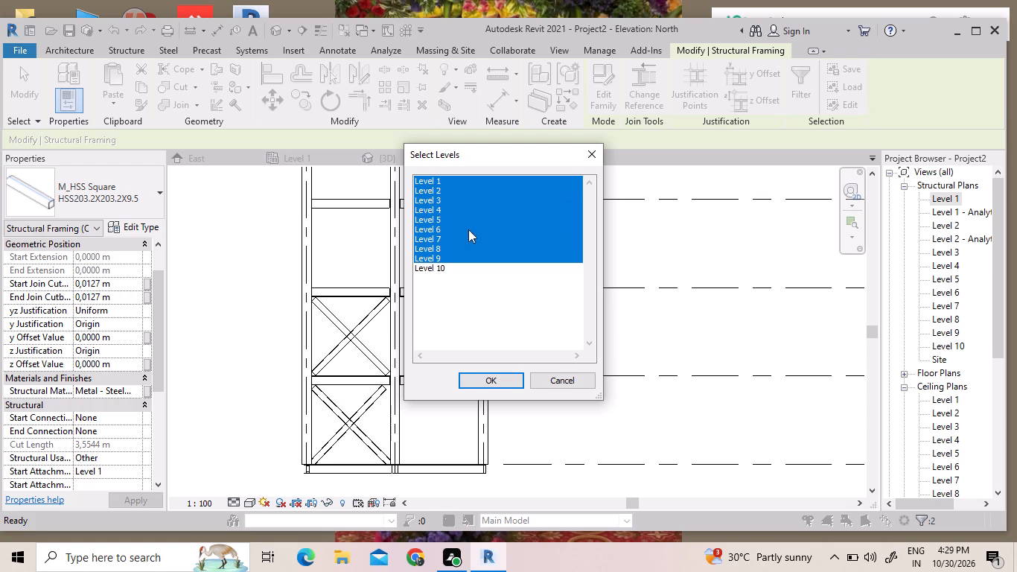
pyautogui.moveTo(496, 302); pyautogui.dragTo(444, 223)
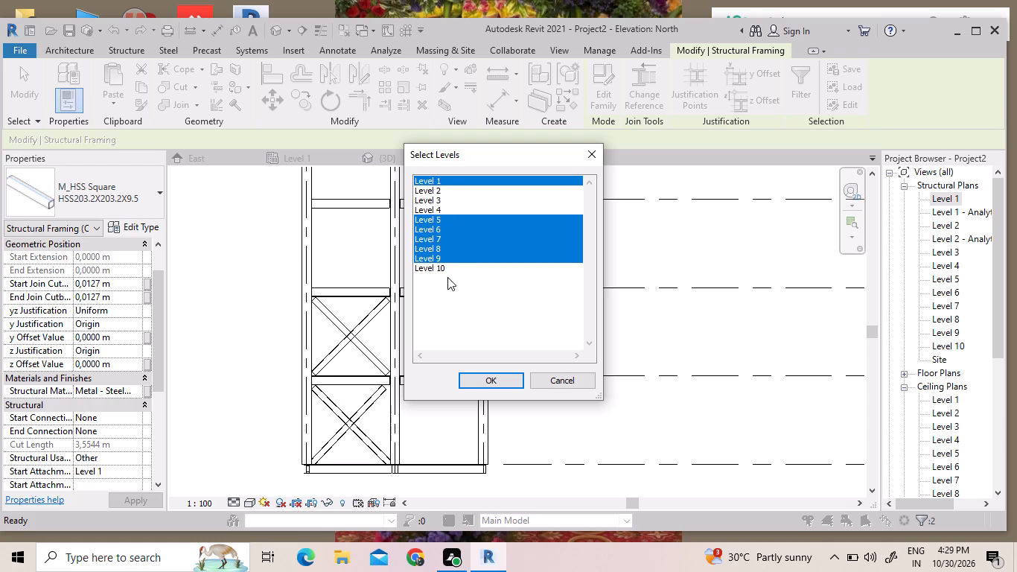
pyautogui.moveTo(494, 281); pyautogui.dragTo(453, 194)
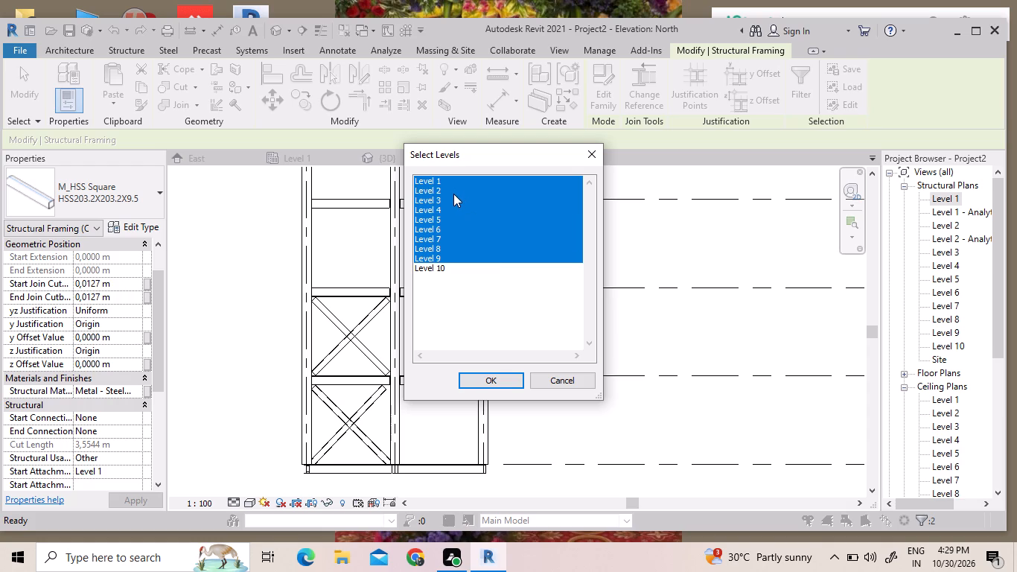
pyautogui.moveTo(453, 194); pyautogui.dragTo(454, 201)
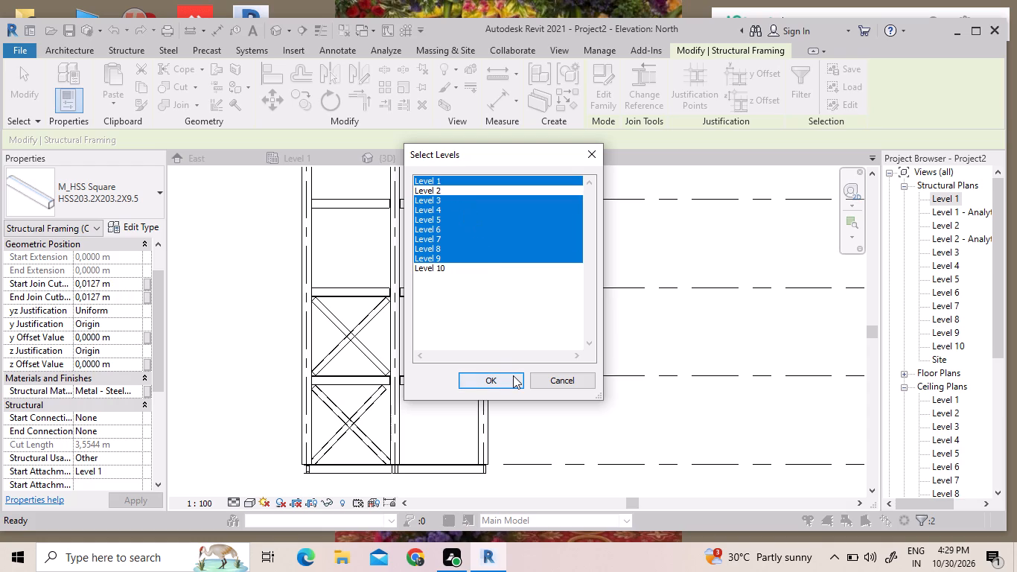
pyautogui.click(513, 375)
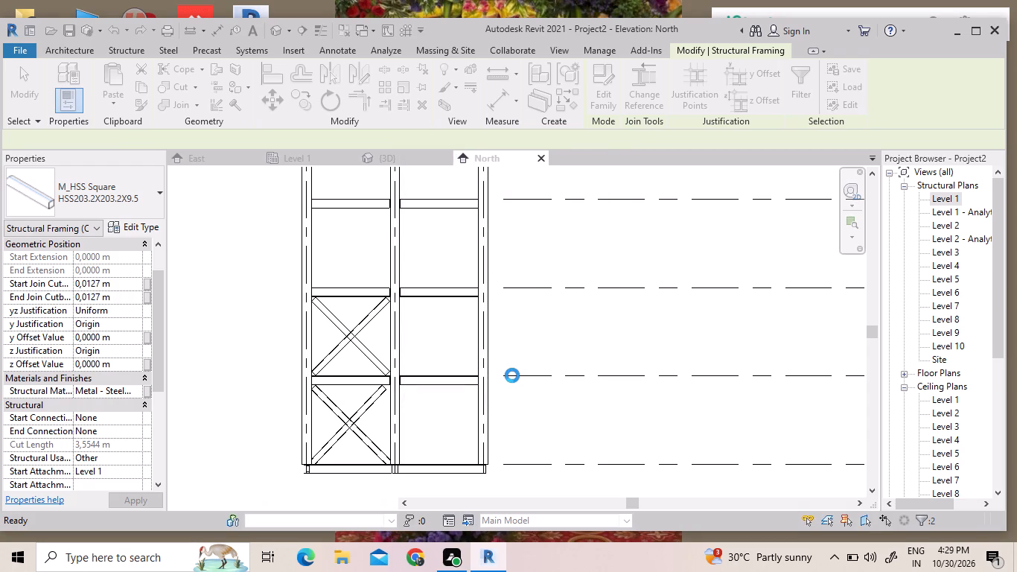
# Examine the pasted X bracing between grids 7 and 6 over the full height from Level 1 to Level 10.
pyautogui.scroll(-5, 508, 361)
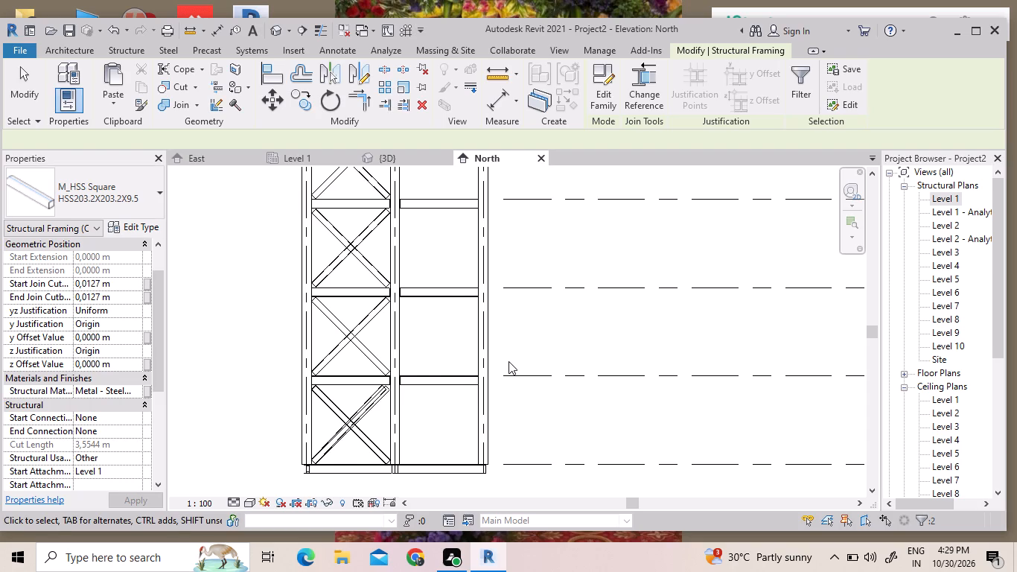
pyautogui.scroll(-4, 508, 361)
pyautogui.moveTo(529, 258); pyautogui.dragTo(488, 366, button='middle')
pyautogui.scroll(6, 465, 303)
pyautogui.scroll(-4, 488, 251)
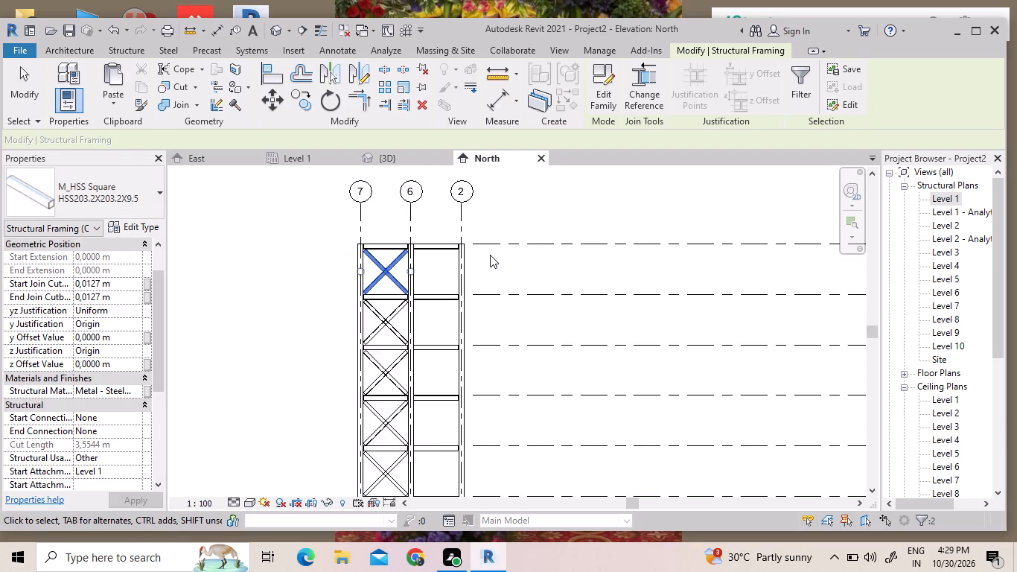
pyautogui.scroll(-3, 513, 335)
pyautogui.scroll(3, 491, 479)
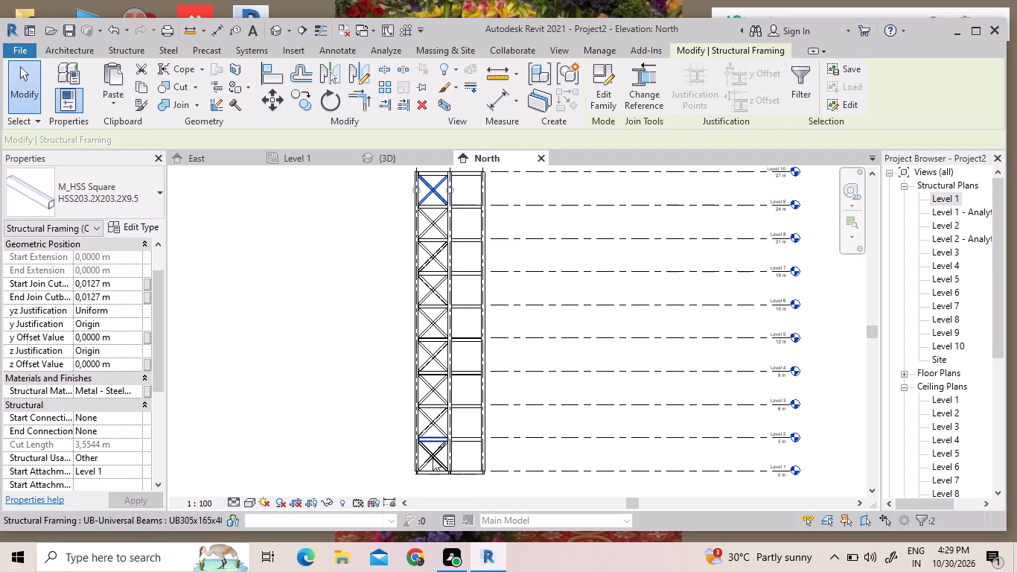
# Mirror a copy of all HSS203.2X203.2X9.5 braces into the bay between grids 6 and 2 about a vertical axis drawn along grid 6.
pyautogui.moveTo(430, 463); pyautogui.dragTo(427, 446)
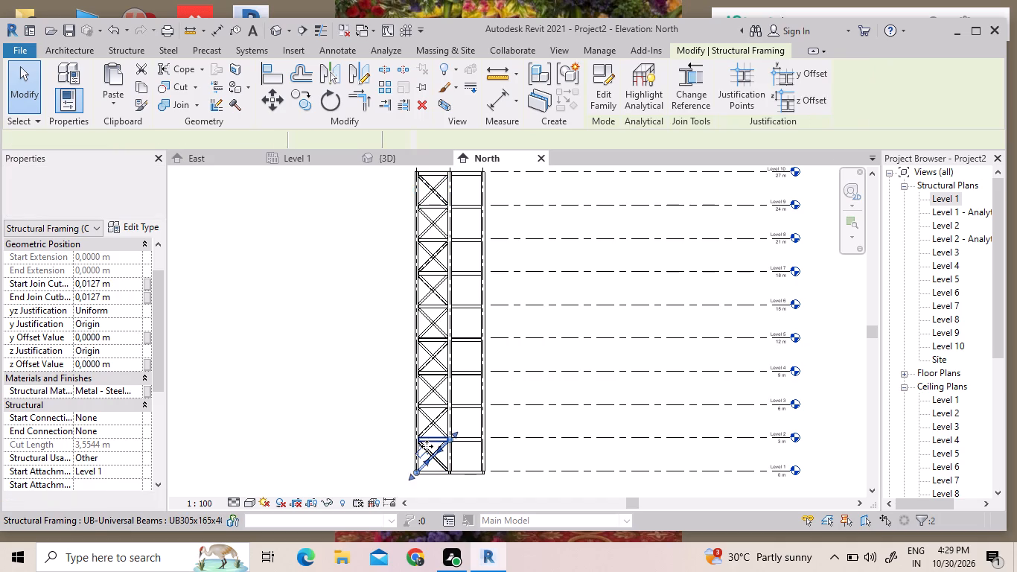
pyautogui.scroll(4, 428, 449)
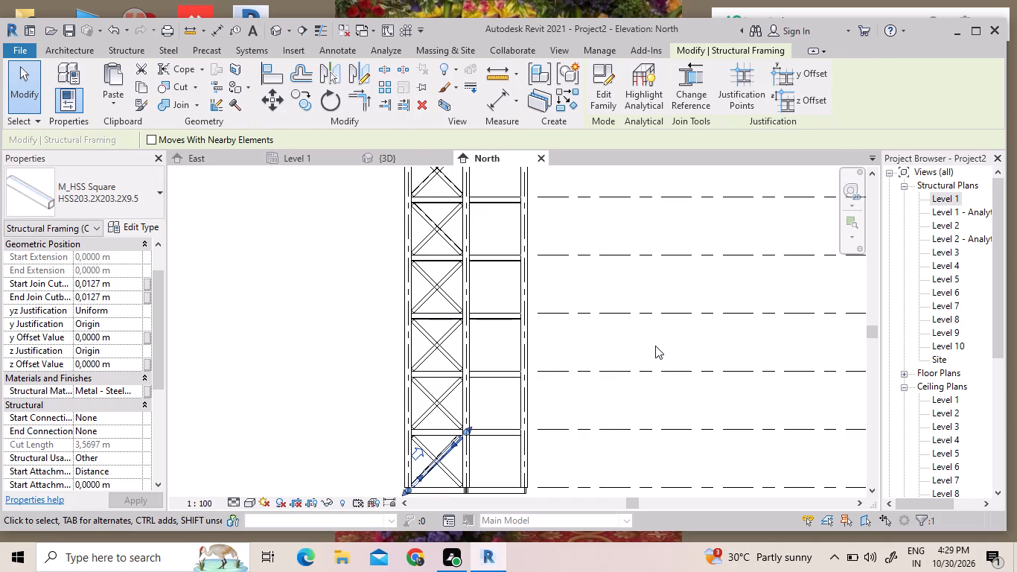
pyautogui.rightClick(653, 346)
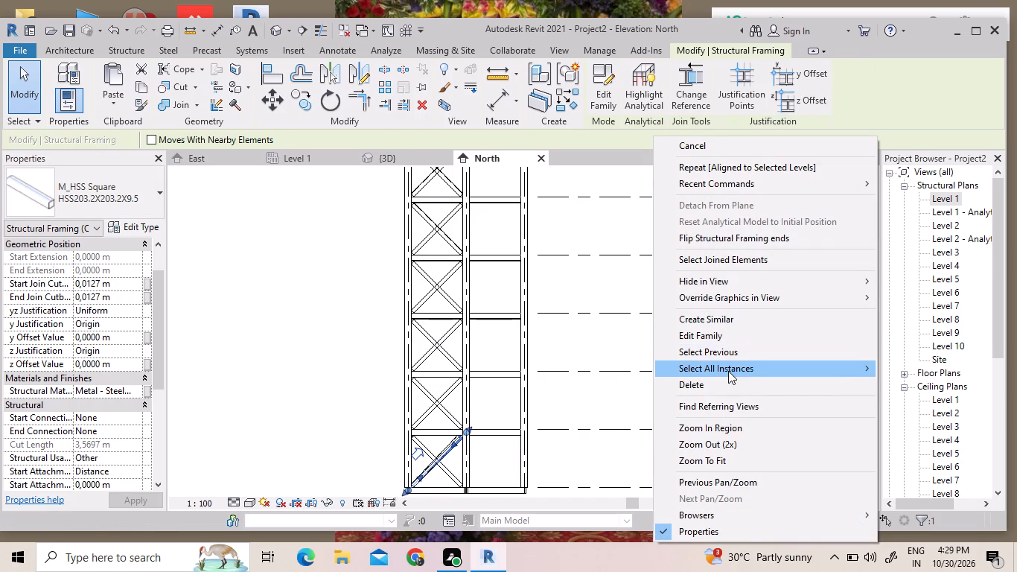
pyautogui.click(728, 371)
pyautogui.click(962, 371)
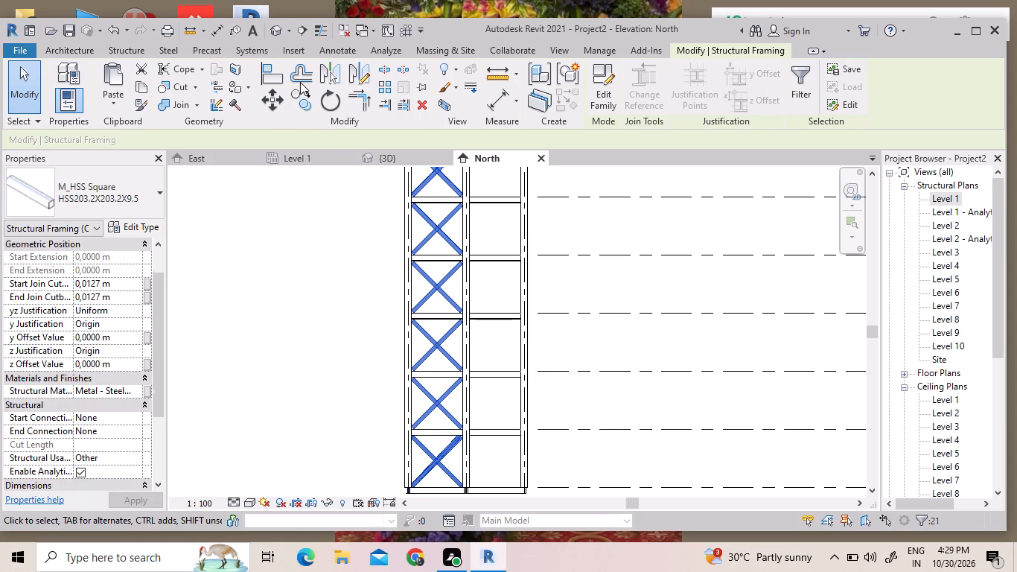
pyautogui.click(351, 71)
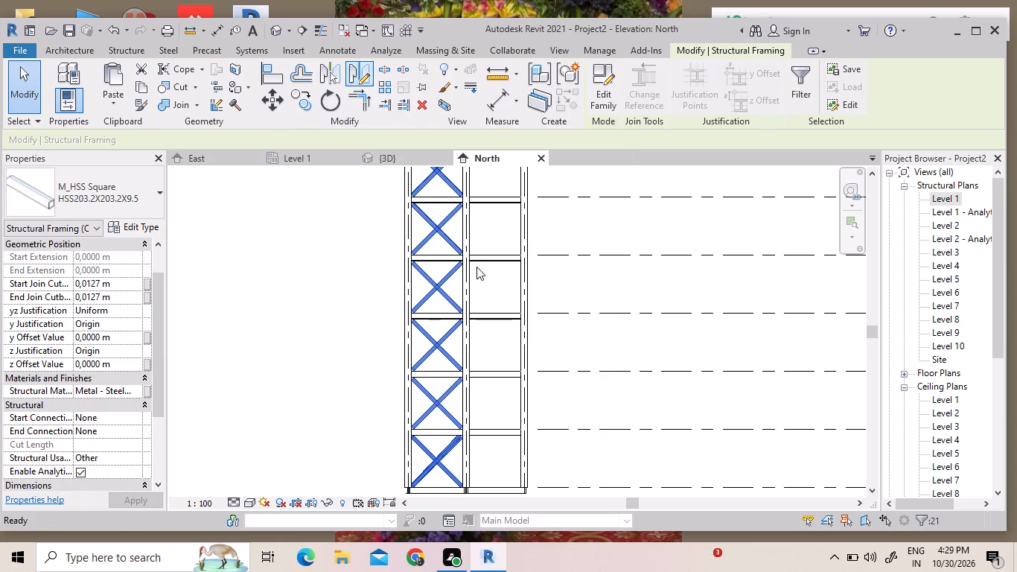
pyautogui.scroll(-2, 564, 396)
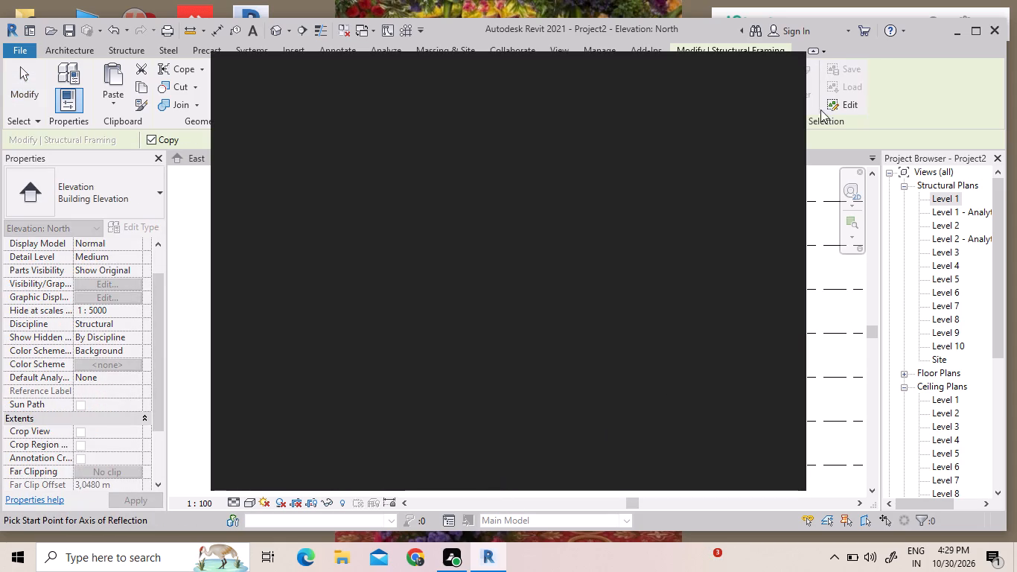
pyautogui.click(773, 74)
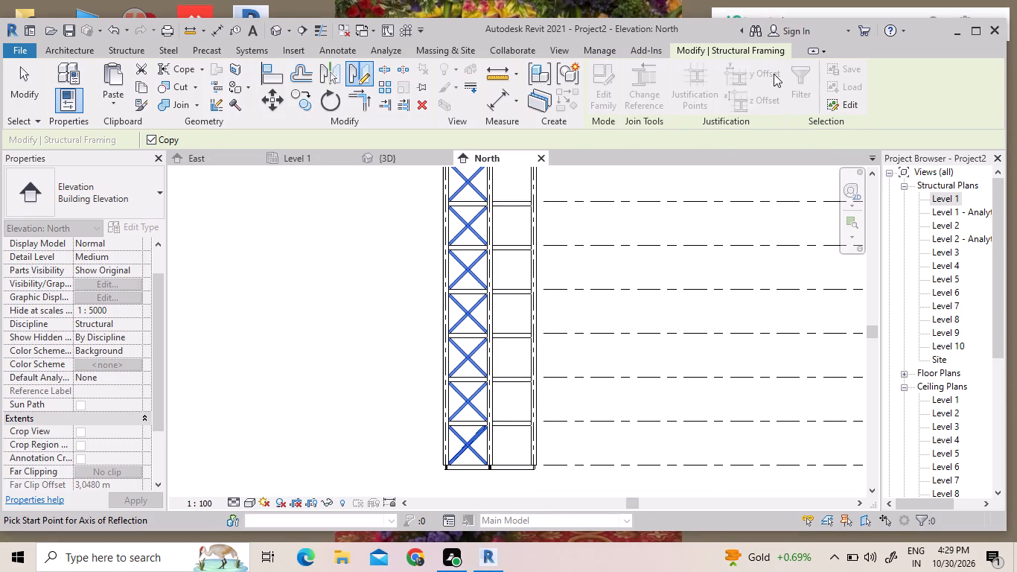
pyautogui.scroll(8, 486, 468)
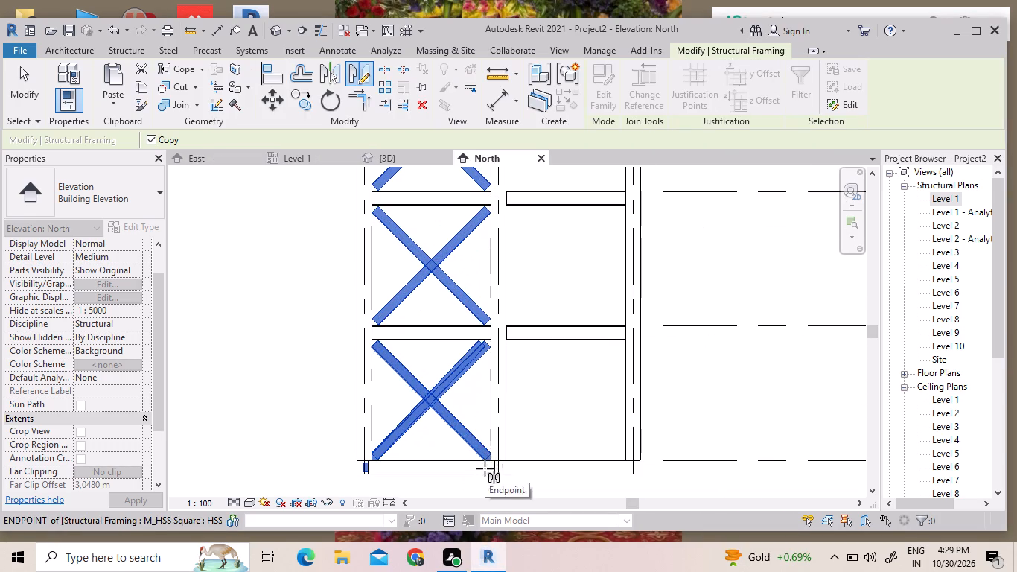
pyautogui.scroll(3, 496, 471)
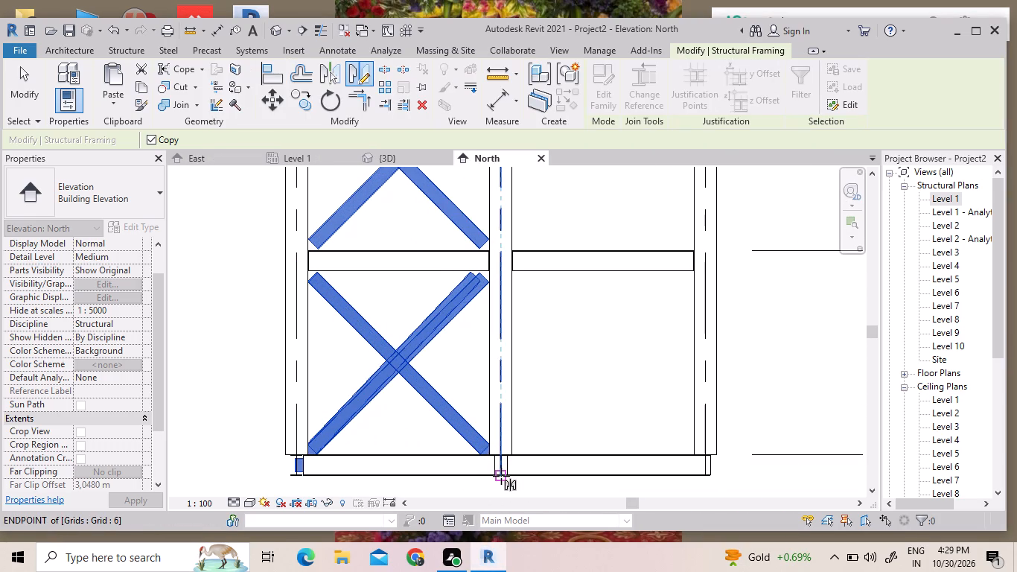
pyautogui.click(501, 476)
pyautogui.scroll(-12, 522, 393)
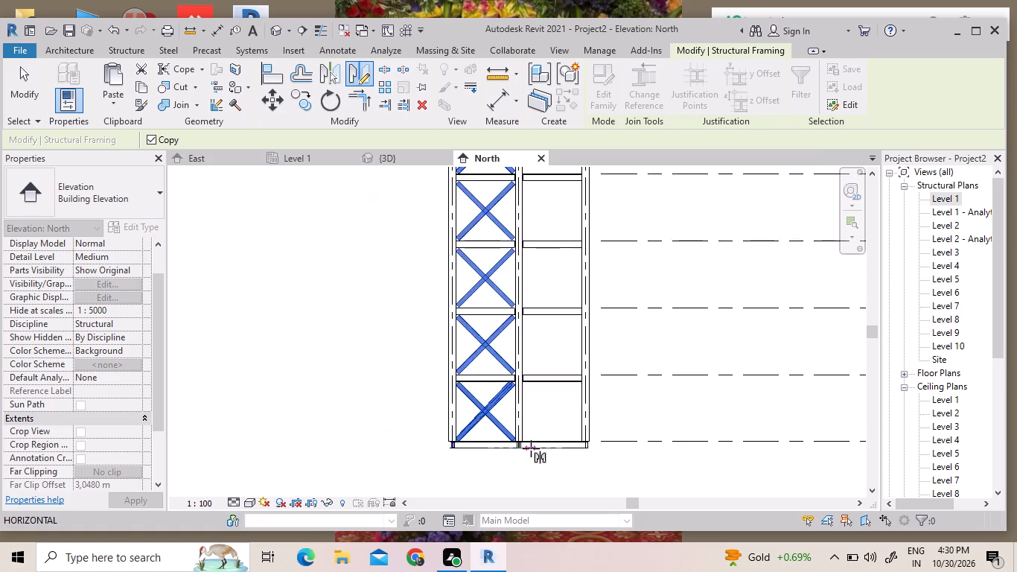
pyautogui.scroll(-4, 531, 433)
pyautogui.scroll(4, 529, 232)
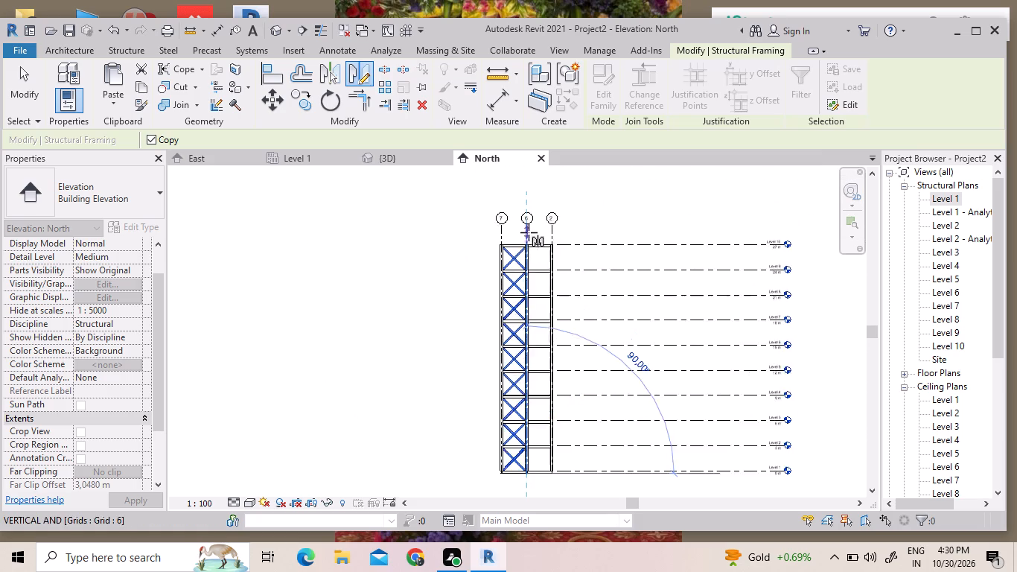
pyautogui.scroll(14, 529, 232)
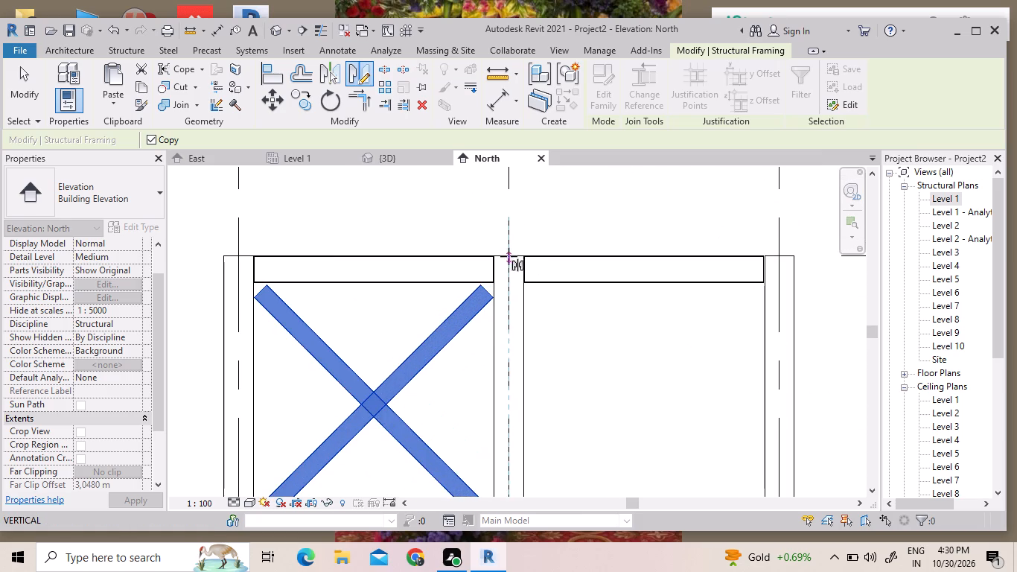
pyautogui.scroll(4, 506, 256)
pyautogui.click(509, 256)
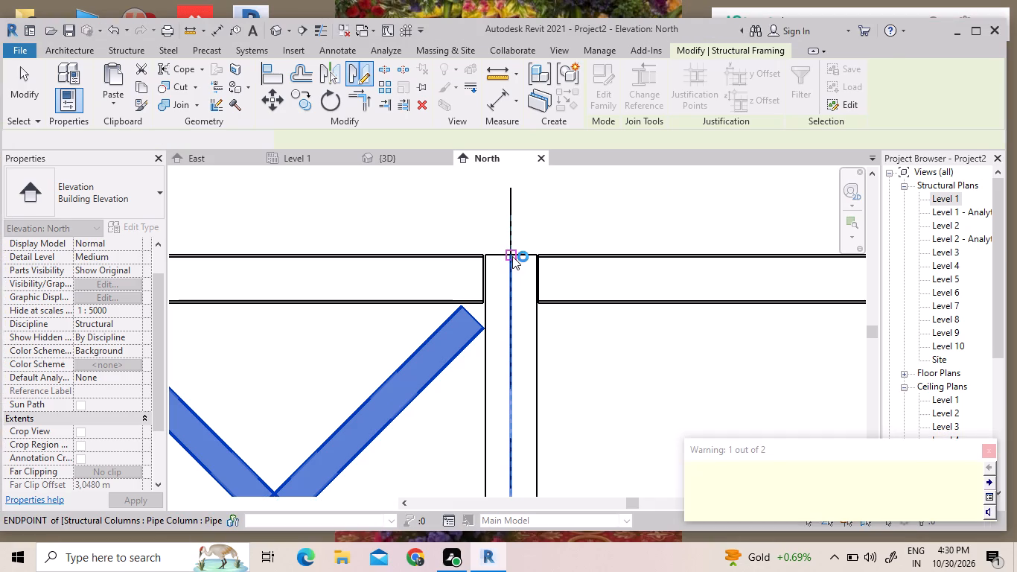
pyautogui.scroll(-7, 512, 256)
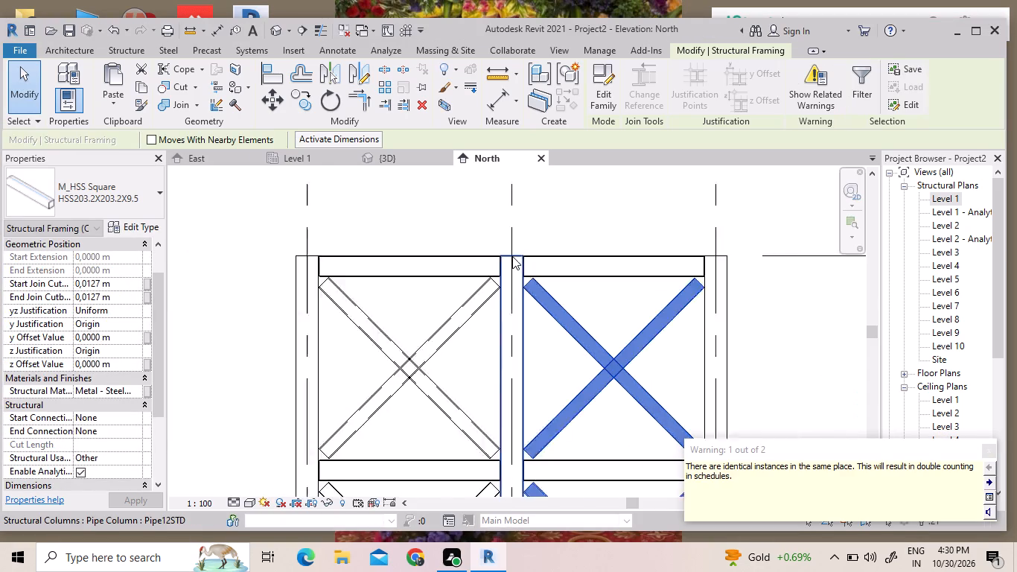
pyautogui.scroll(-11, 510, 255)
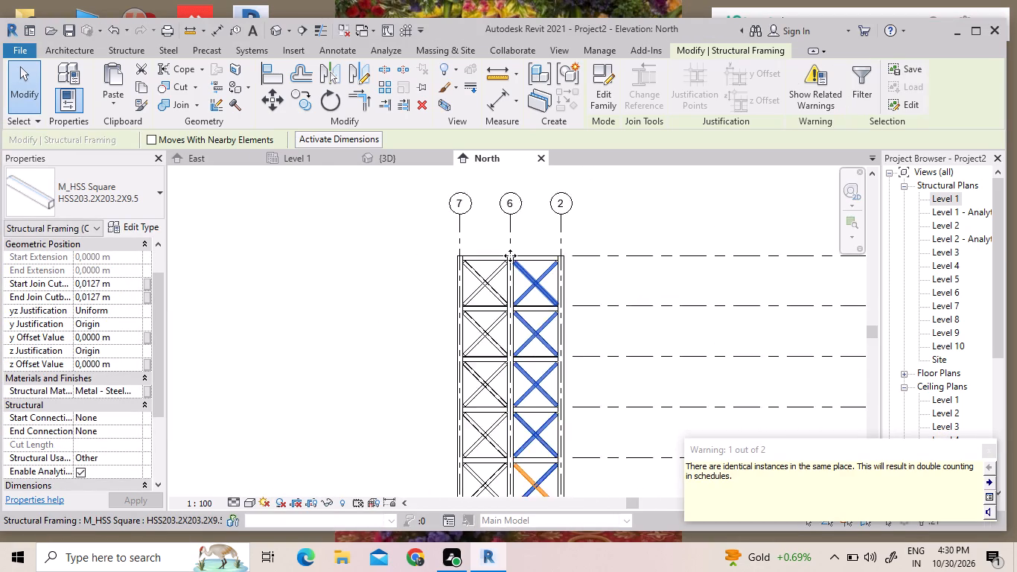
pyautogui.scroll(-3, 510, 255)
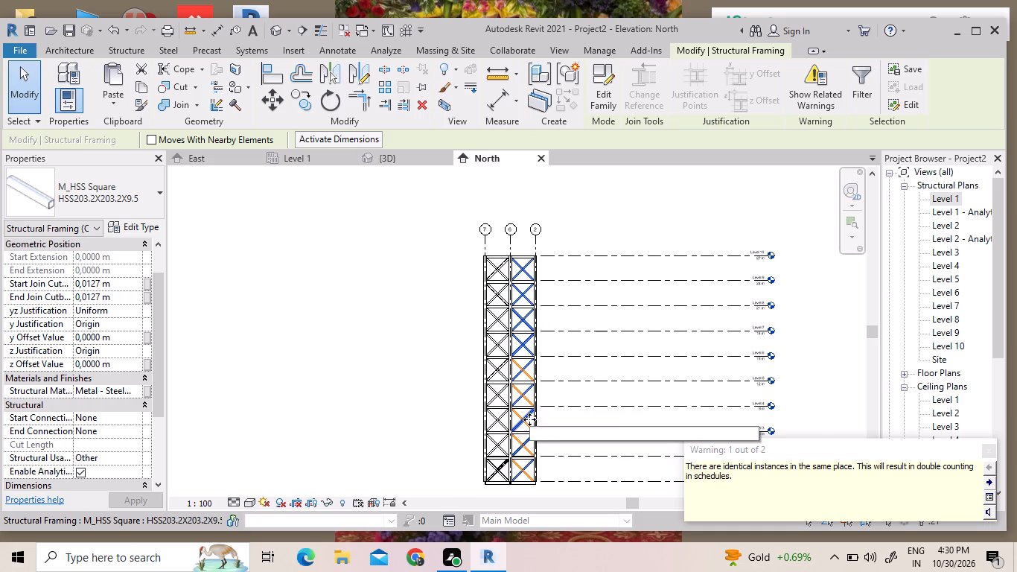
pyautogui.press('Escape')
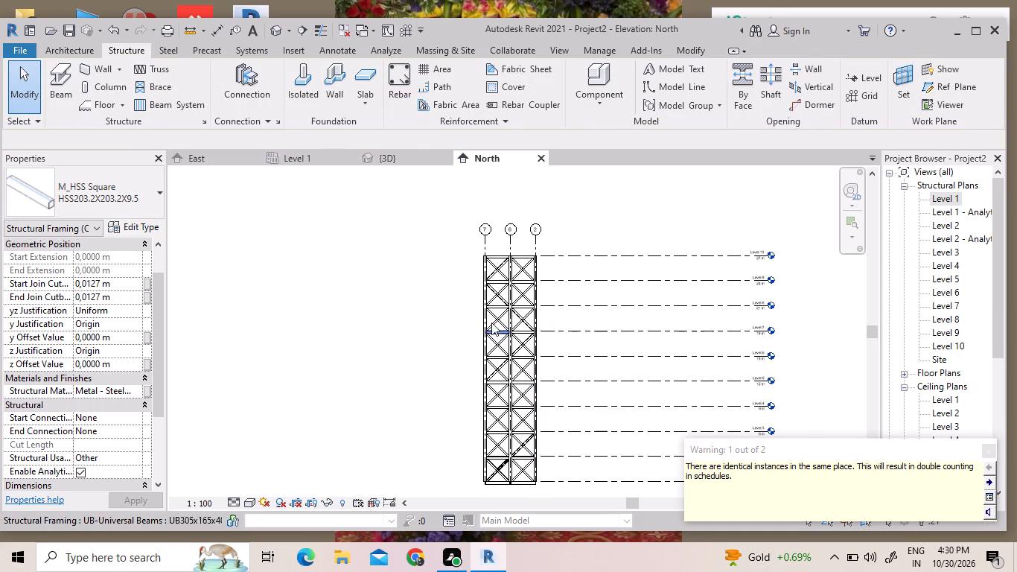
# Examine the mirrored X bracing in the North elevation and from several sides in the 3D view.
pyautogui.scroll(8, 482, 310)
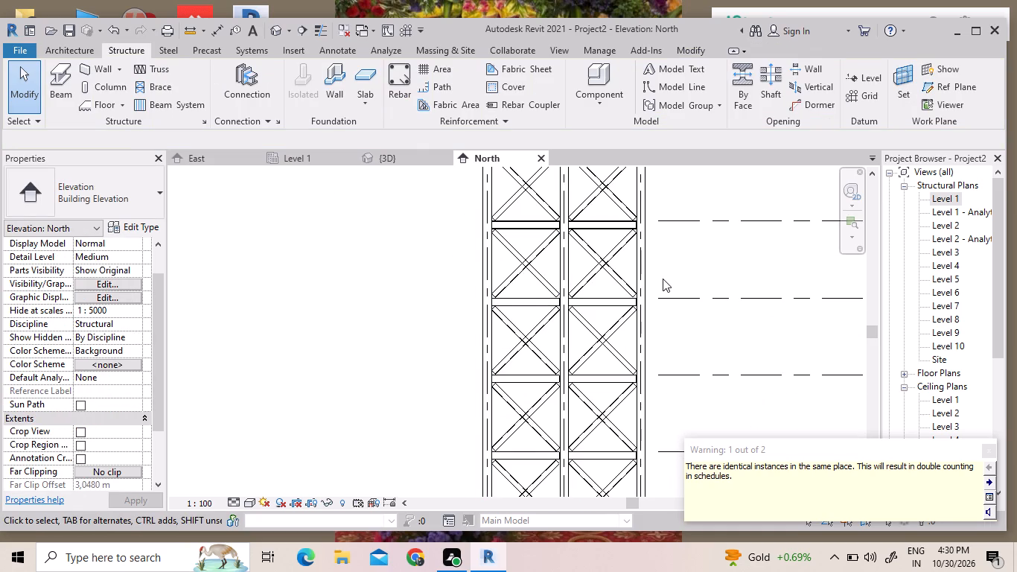
pyautogui.scroll(-3, 652, 284)
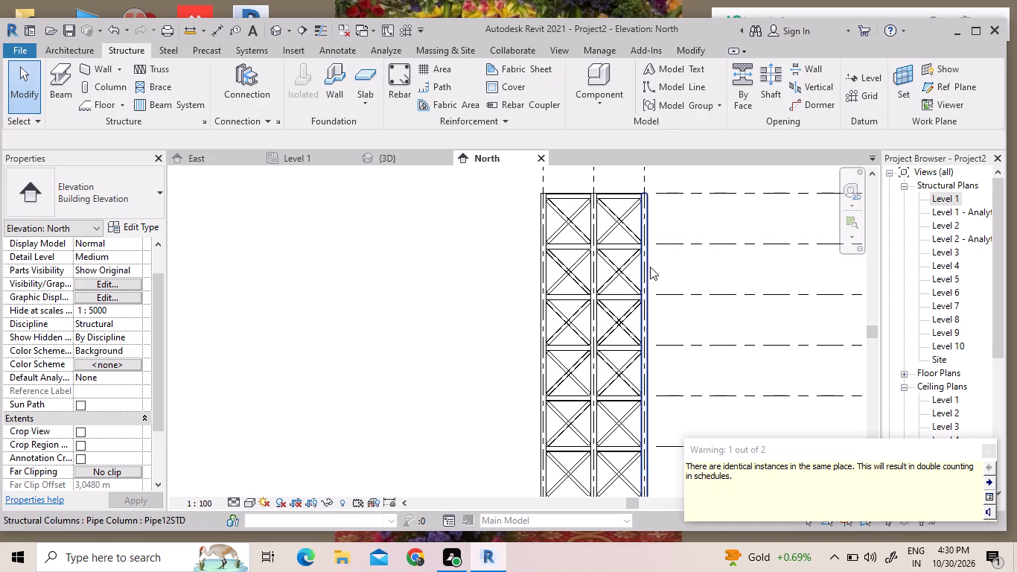
pyautogui.scroll(3, 701, 283)
pyautogui.scroll(-3, 697, 285)
pyautogui.click(404, 156)
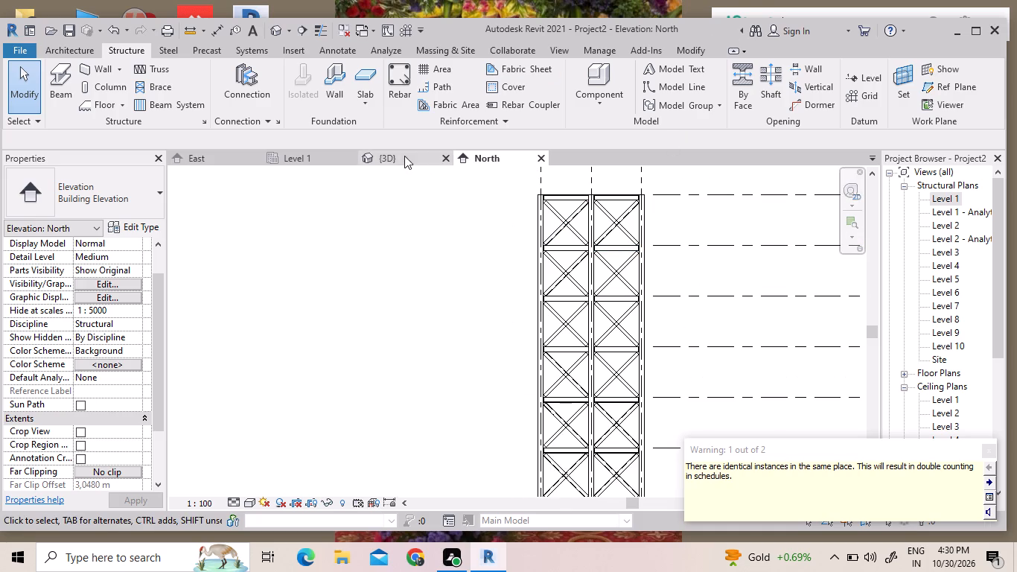
pyautogui.scroll(-12, 550, 283)
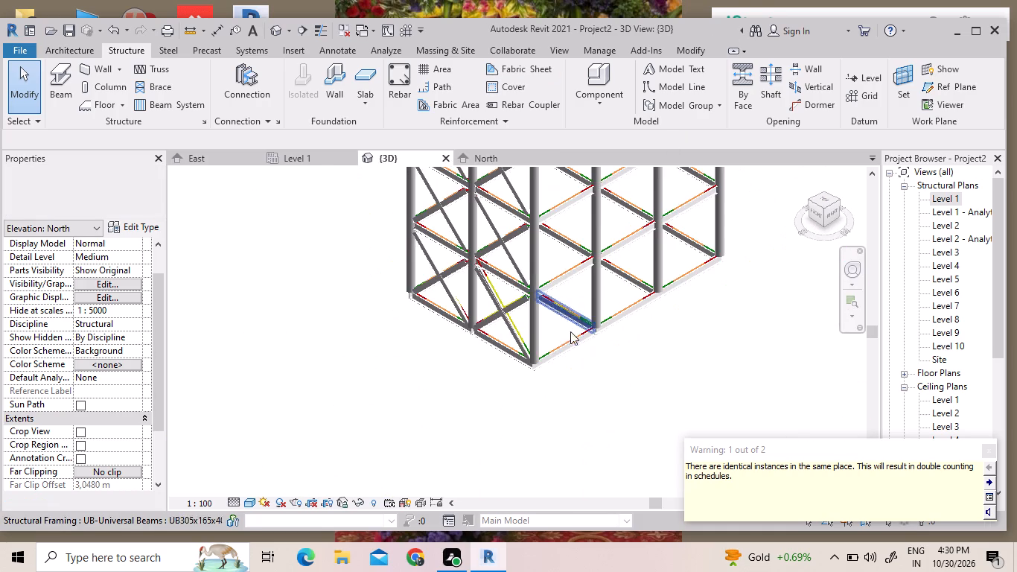
pyautogui.scroll(-6, 594, 365)
pyautogui.scroll(-1, 659, 316)
pyautogui.moveTo(655, 318); pyautogui.dragTo(606, 357, button='middle')
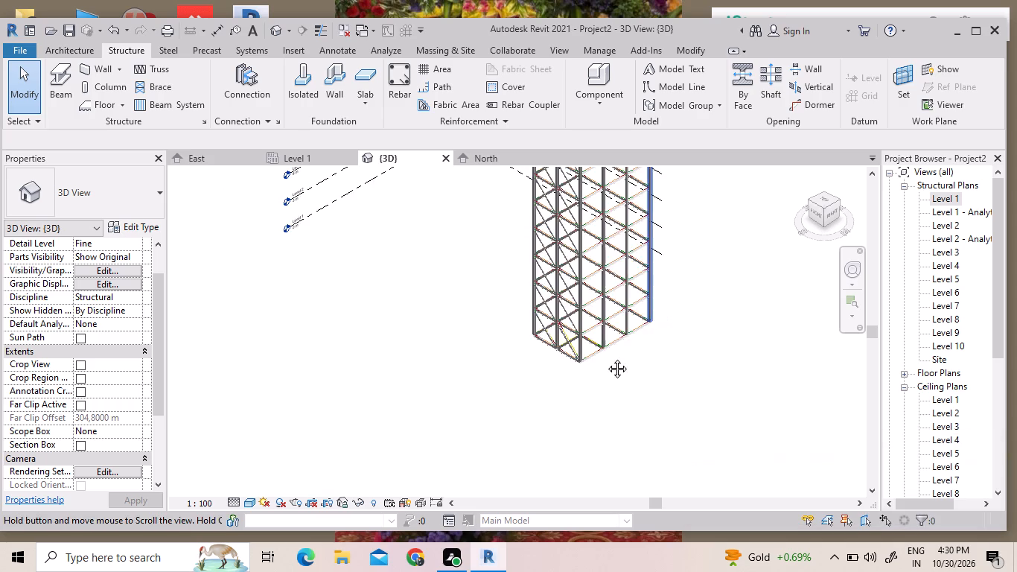
pyautogui.moveTo(606, 357); pyautogui.dragTo(562, 393, button='middle')
pyautogui.scroll(-1, 593, 370)
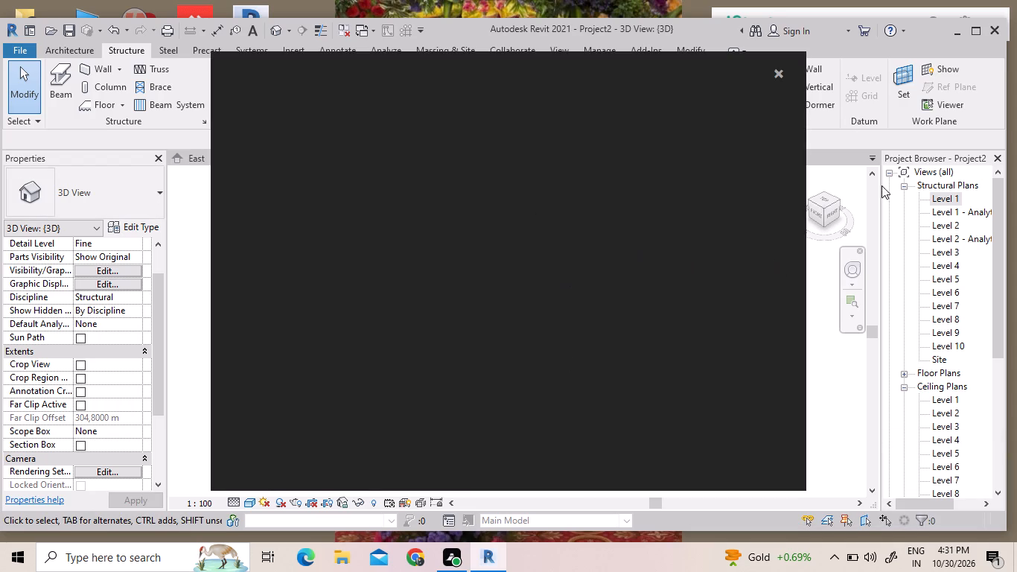
pyautogui.click(780, 74)
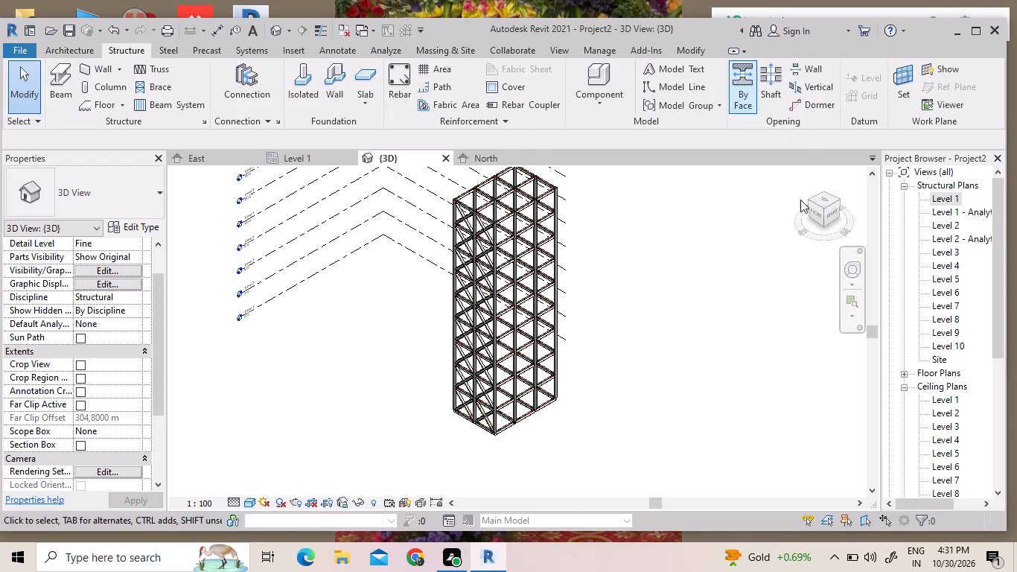
pyautogui.moveTo(689, 313); pyautogui.dragTo(503, 333, button='middle')
pyautogui.scroll(-1, 689, 313)
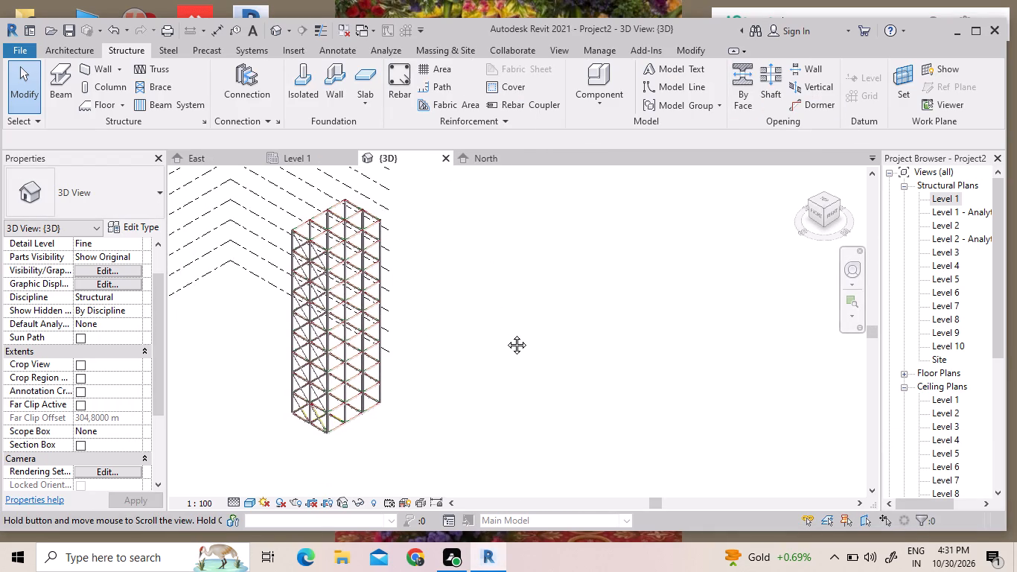
pyautogui.scroll(-1, 388, 424)
pyautogui.moveTo(387, 424); pyautogui.dragTo(422, 423, button='middle')
pyautogui.scroll(1, 423, 419)
pyautogui.keyDown('shift'); pyautogui.moveTo(418, 322); pyautogui.dragTo(339, 336, button='middle'); pyautogui.keyUp('shift')
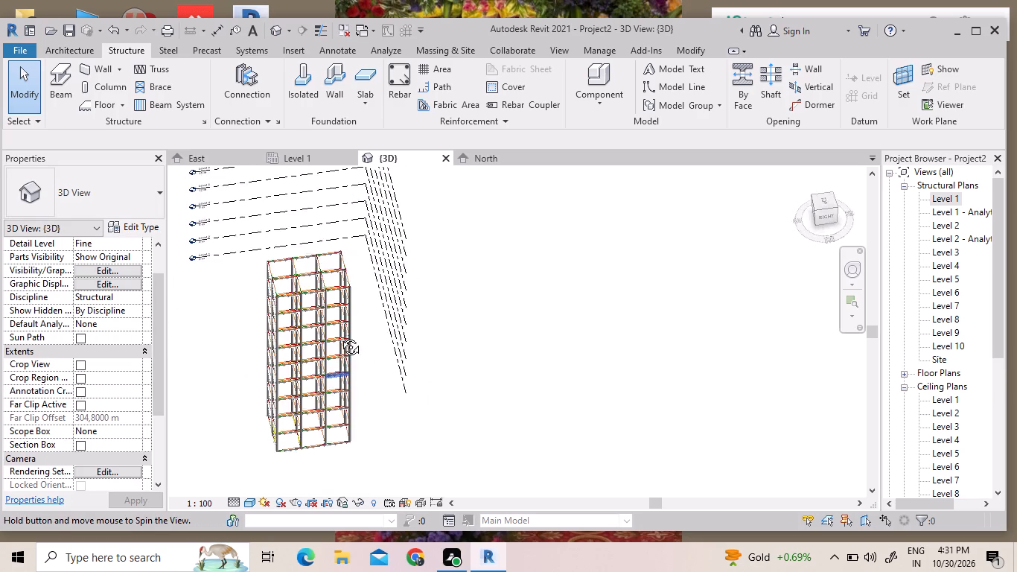
pyautogui.keyDown('shift'); pyautogui.moveTo(339, 336); pyautogui.dragTo(294, 244, button='middle'); pyautogui.keyUp('shift')
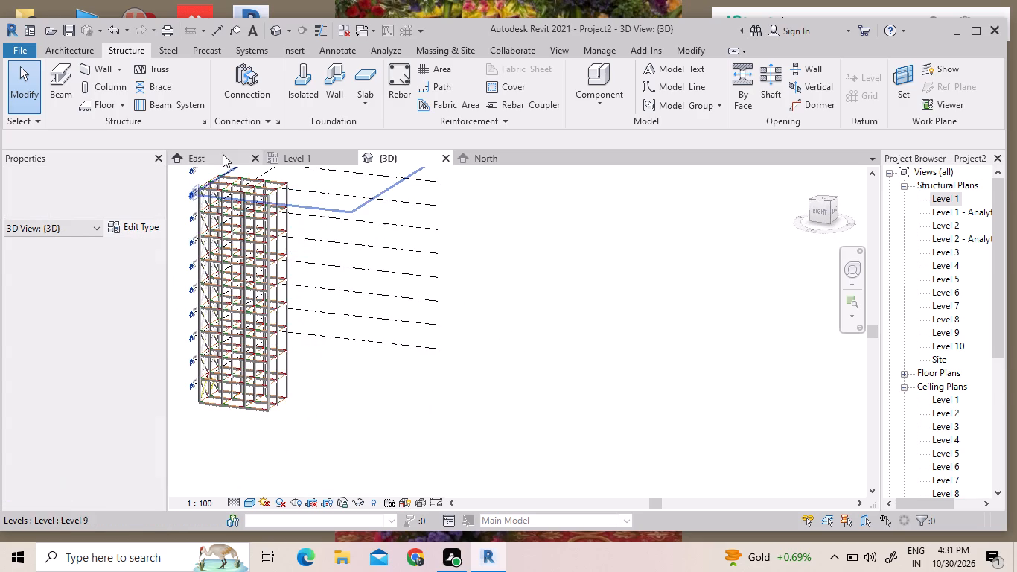
# Start placing an HSS203.2X203.2X9.5 brace from the East elevation, picking the work plane at the grid 1 column near Level 10 and opening the South elevation.
pyautogui.click(223, 154)
pyautogui.scroll(-10, 493, 377)
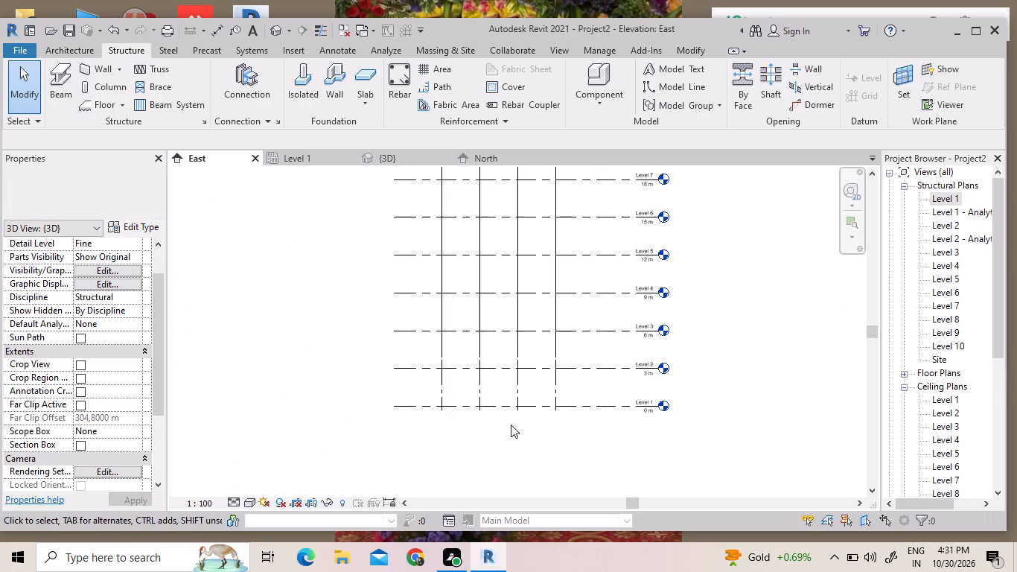
pyautogui.scroll(-3, 511, 425)
pyautogui.moveTo(555, 301); pyautogui.dragTo(528, 340, button='middle')
pyautogui.scroll(-1, 541, 325)
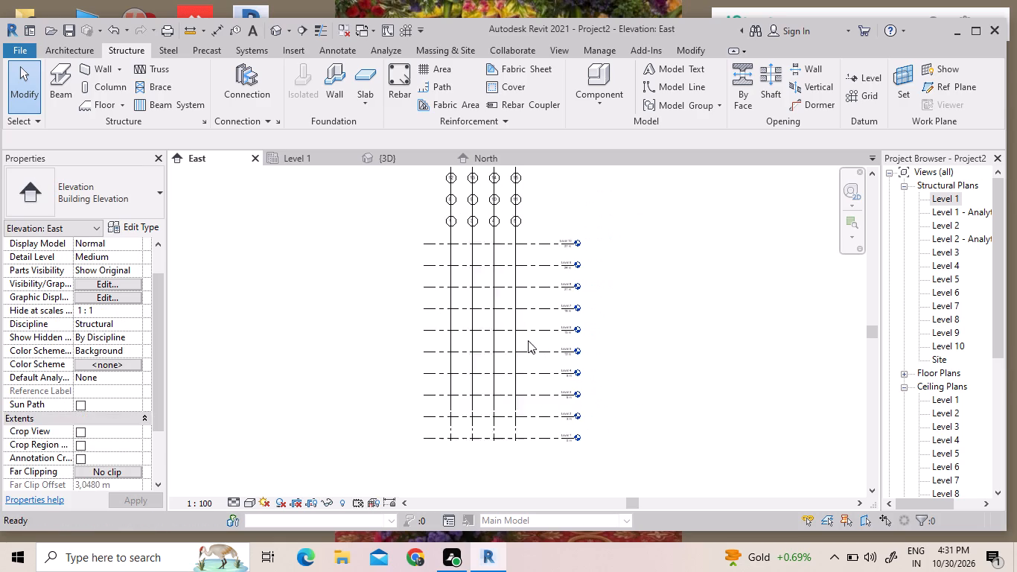
pyautogui.moveTo(523, 270); pyautogui.dragTo(509, 280, button='middle')
pyautogui.scroll(2, 479, 245)
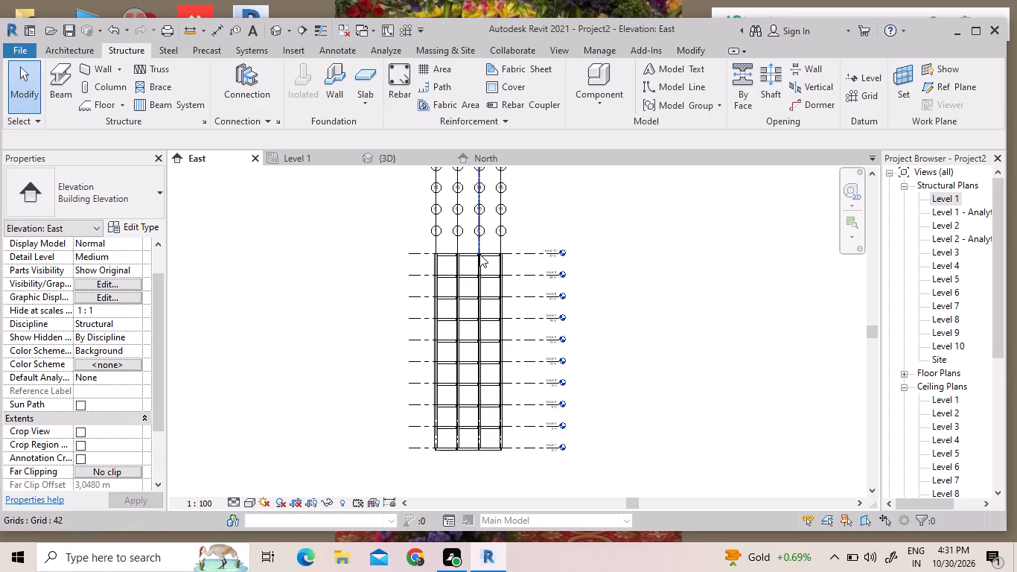
pyautogui.click(145, 86)
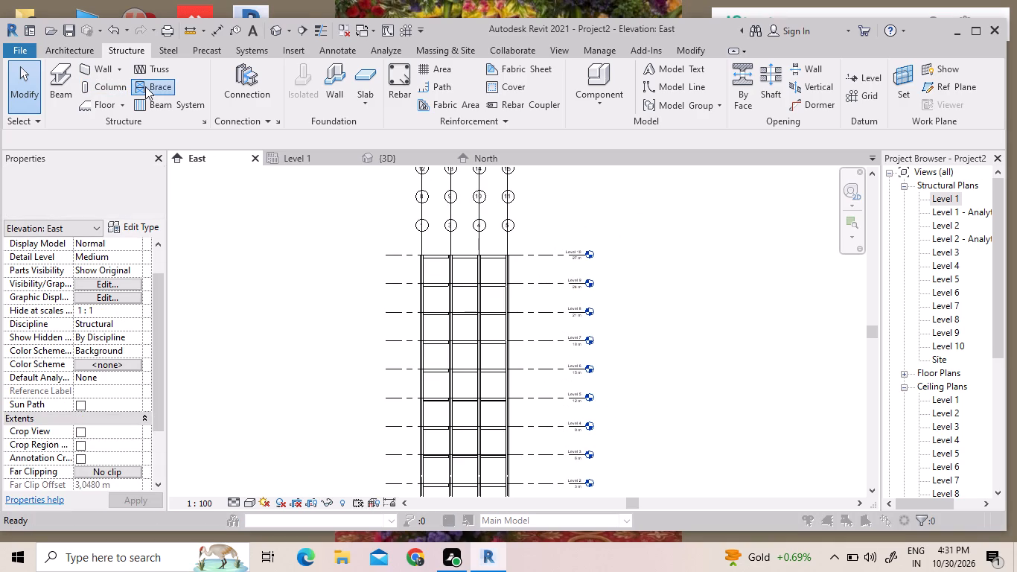
pyautogui.click(401, 297)
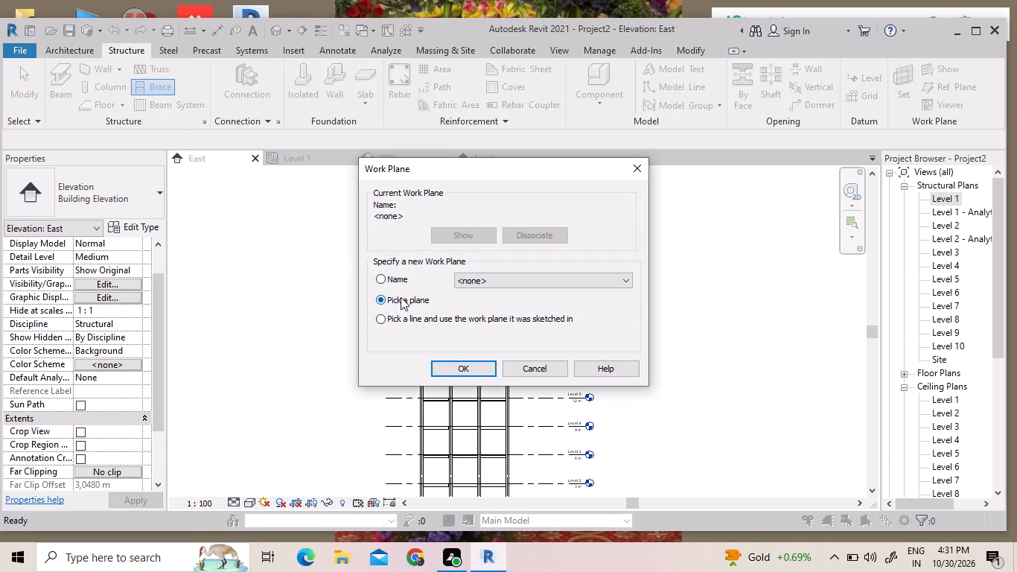
pyautogui.click(465, 369)
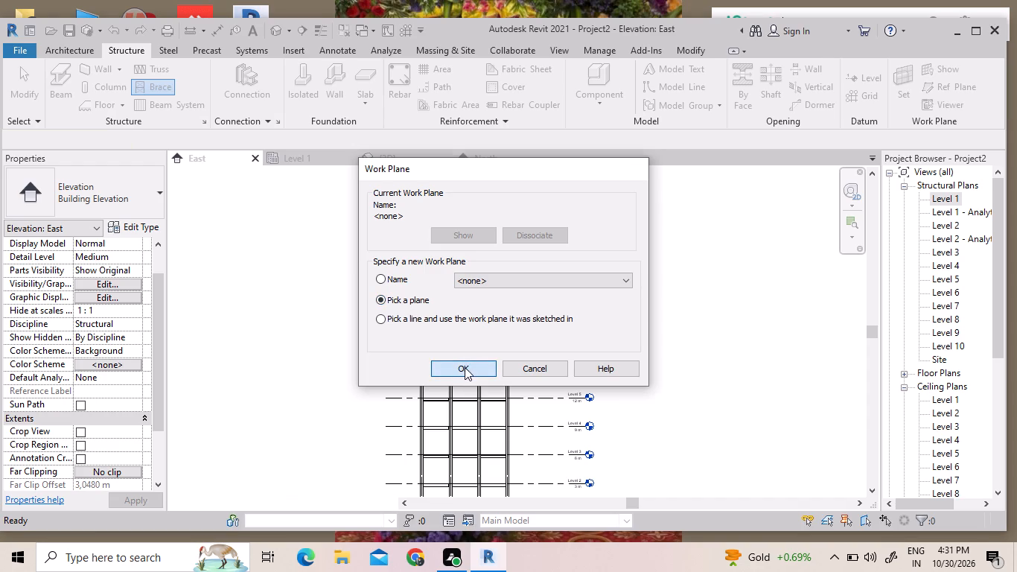
pyautogui.scroll(4, 418, 255)
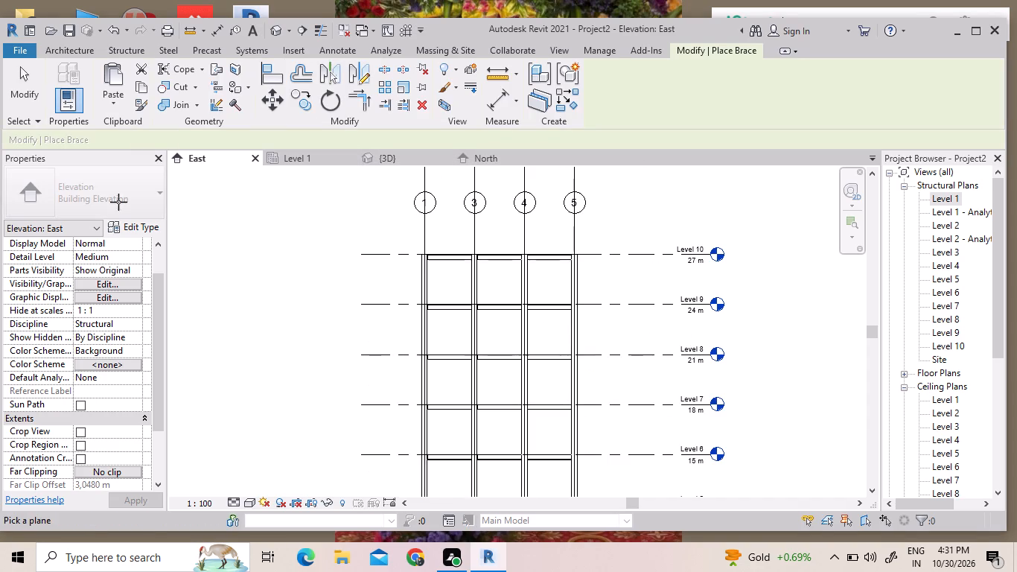
pyautogui.click(423, 255)
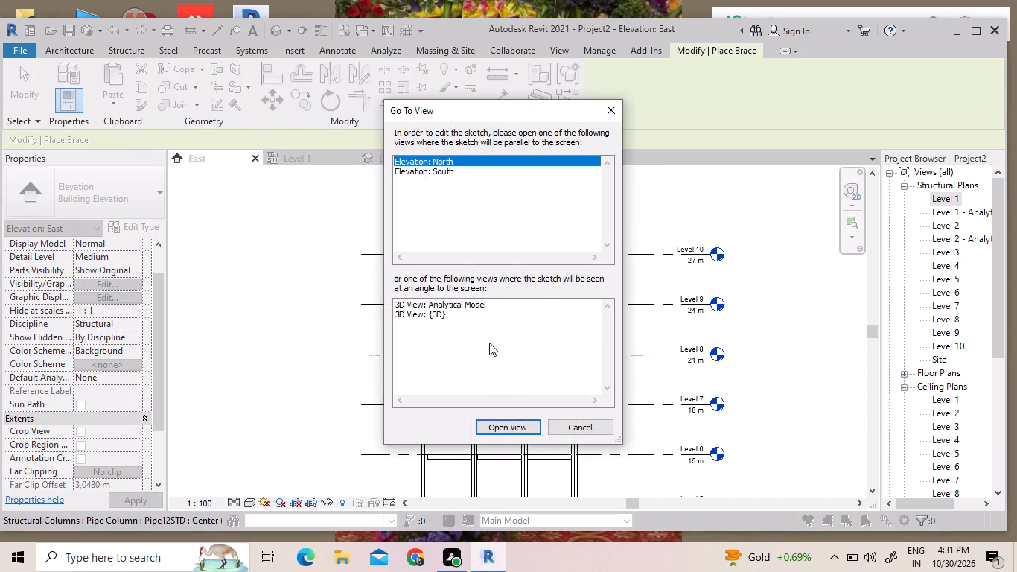
pyautogui.click(450, 169)
pyautogui.click(491, 425)
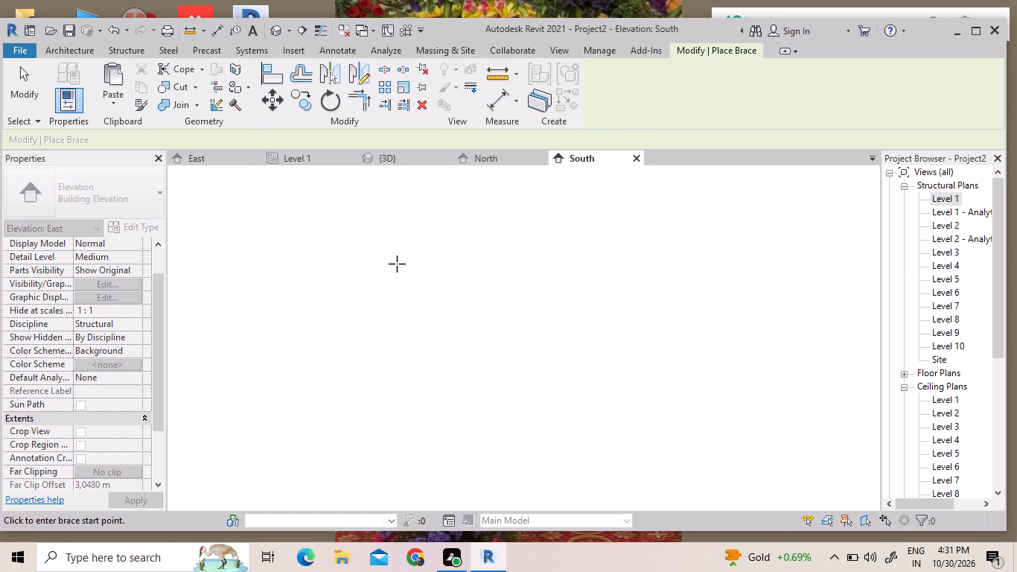
pyautogui.scroll(4, 651, 226)
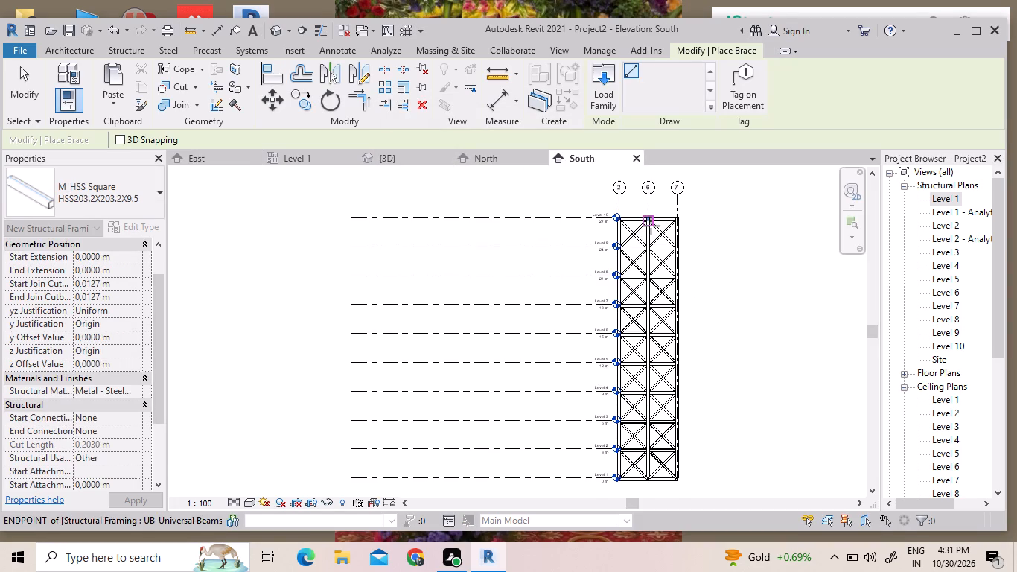
pyautogui.scroll(3, 645, 229)
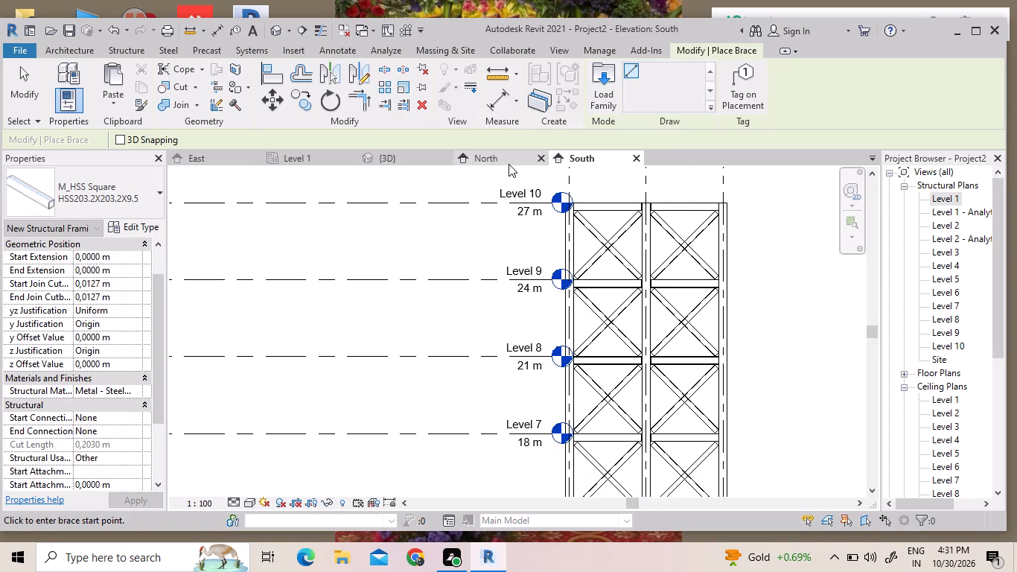
# Examine the frame in the 3D view from several sides and up close to find the side facing east that needs bracing.
pyautogui.click(508, 164)
pyautogui.click(597, 160)
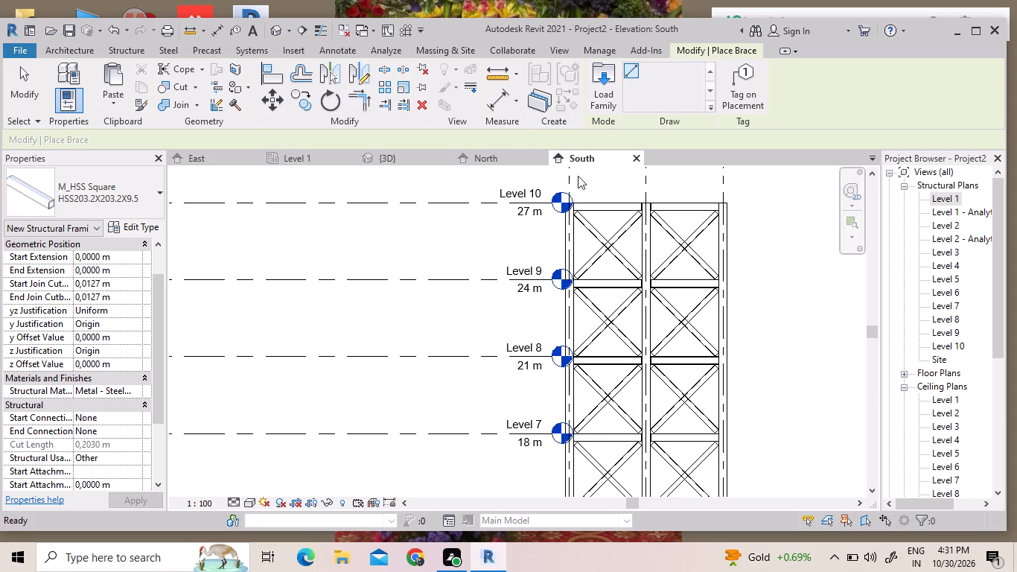
pyautogui.click(393, 155)
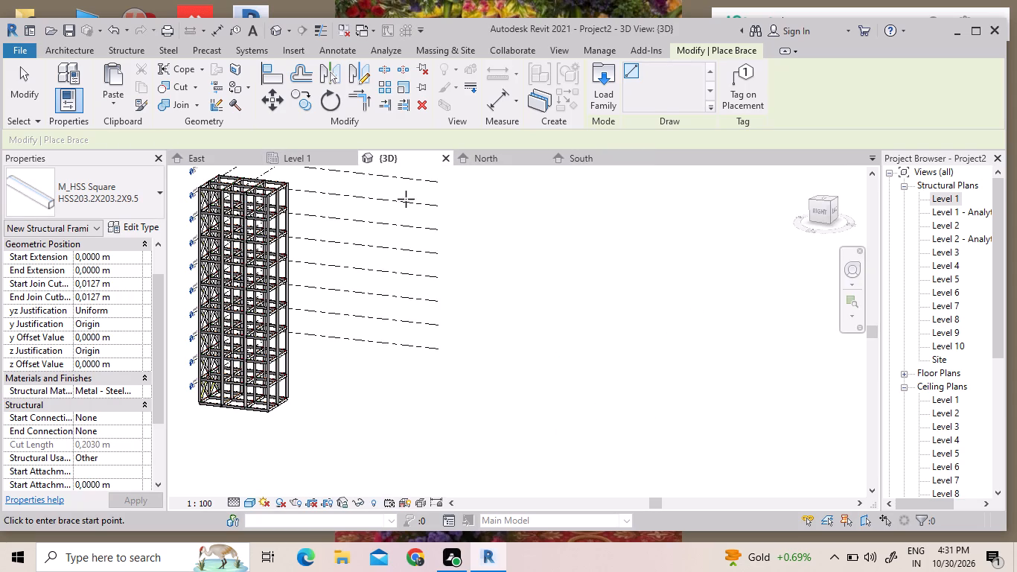
pyautogui.scroll(-1, 400, 262)
pyautogui.scroll(-3, 281, 320)
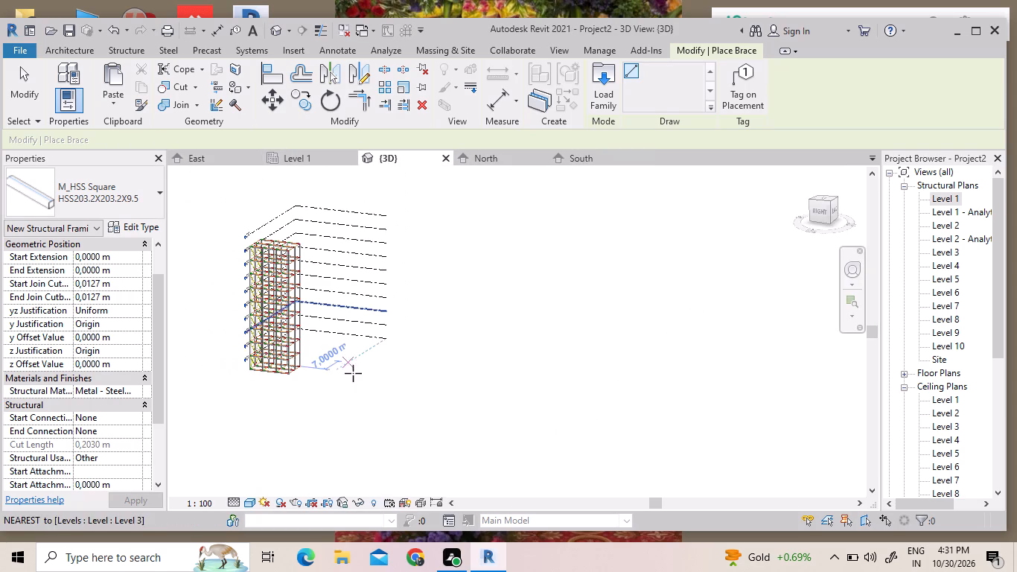
pyautogui.keyDown('shift'); pyautogui.moveTo(363, 391); pyautogui.dragTo(225, 388, button='middle'); pyautogui.keyUp('shift')
pyautogui.keyDown('shift'); pyautogui.scroll(-1, 362, 393); pyautogui.keyUp('shift')
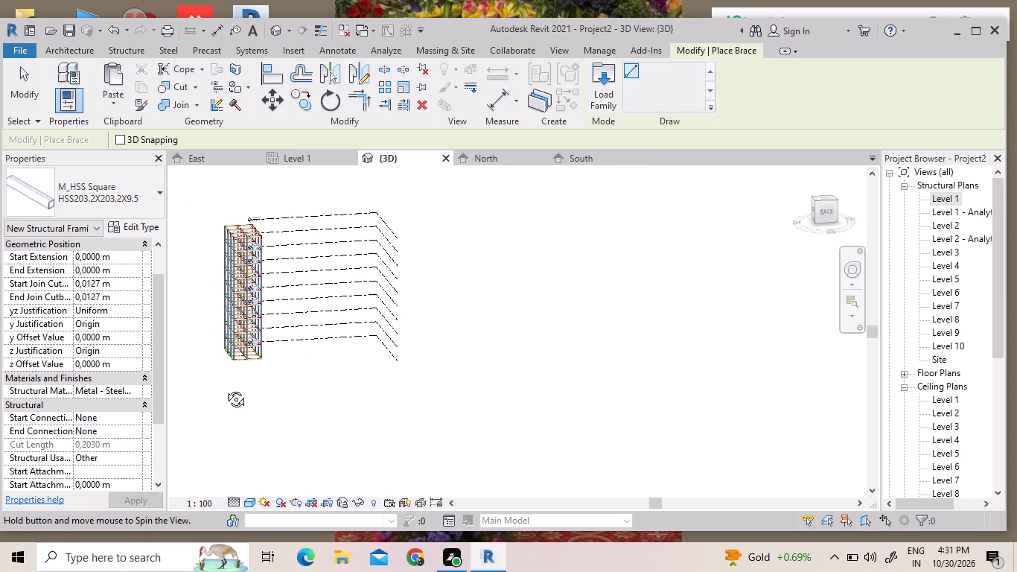
pyautogui.keyDown('shift'); pyautogui.moveTo(225, 388); pyautogui.dragTo(389, 366, button='middle'); pyautogui.keyUp('shift')
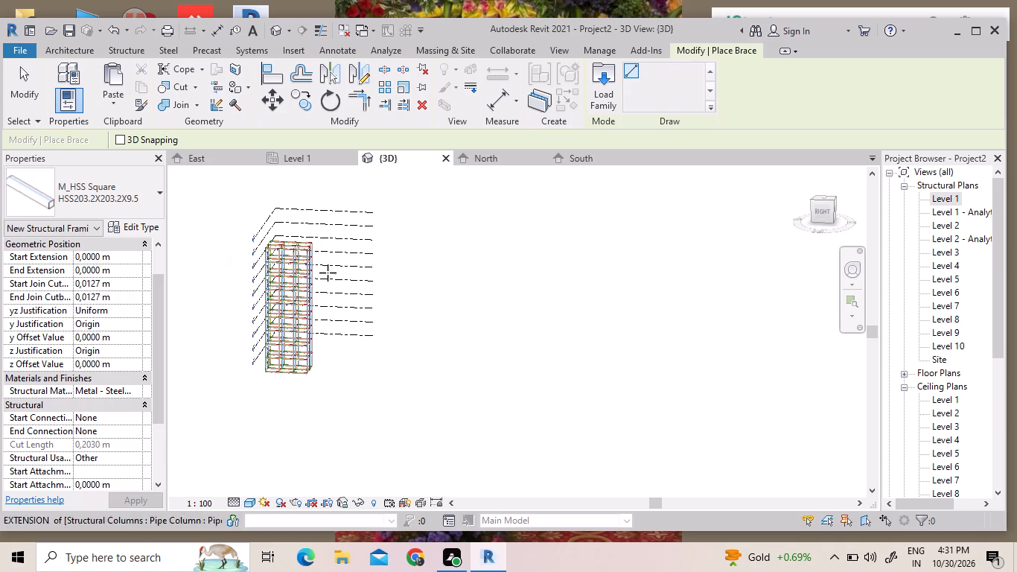
pyautogui.scroll(8, 266, 270)
pyautogui.scroll(4, 287, 207)
pyautogui.scroll(-1, 369, 317)
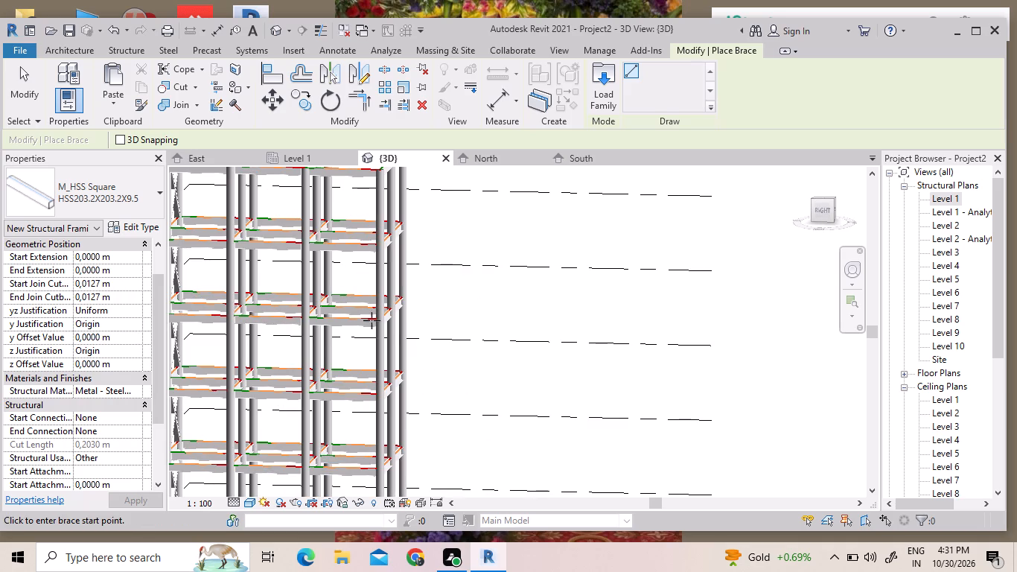
pyautogui.scroll(-1, 372, 320)
pyautogui.moveTo(372, 321); pyautogui.dragTo(350, 286, button='middle')
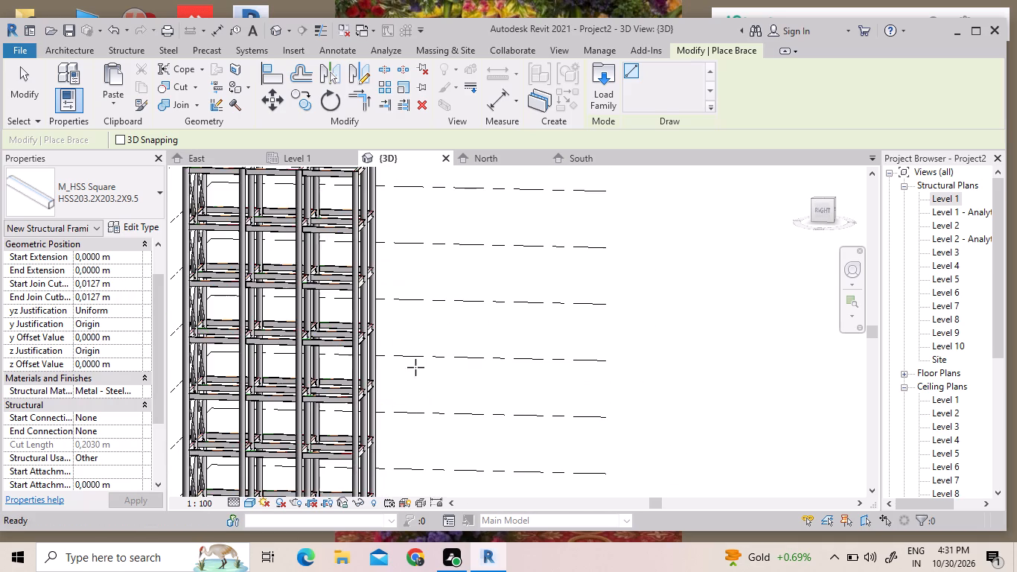
pyautogui.moveTo(436, 385); pyautogui.dragTo(508, 267, button='middle')
pyautogui.scroll(-1, 442, 385)
pyautogui.scroll(-1, 617, 426)
pyautogui.moveTo(617, 426); pyautogui.dragTo(598, 443, button='middle')
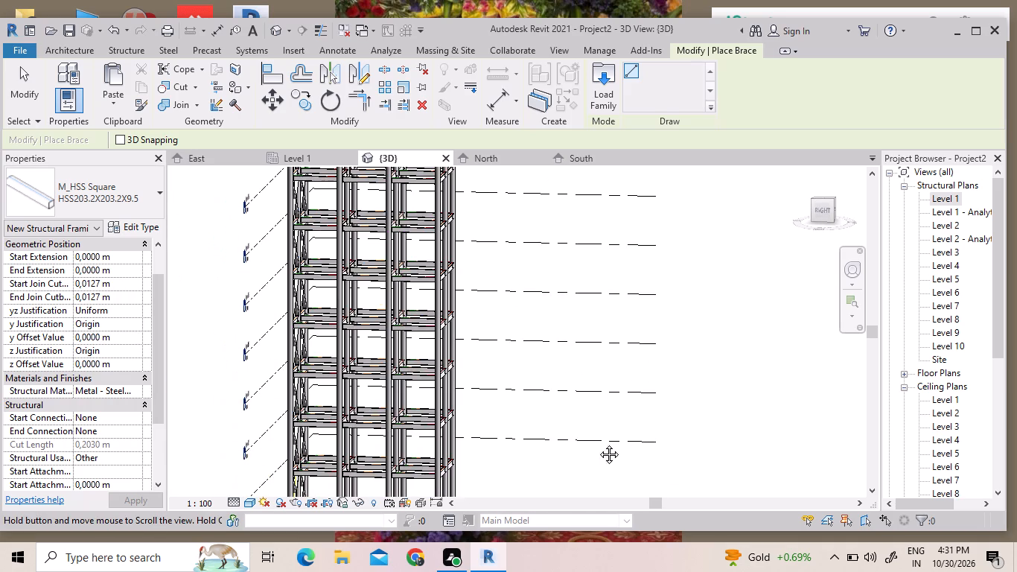
pyautogui.moveTo(598, 443); pyautogui.dragTo(527, 426, button='middle')
pyautogui.scroll(2, 596, 459)
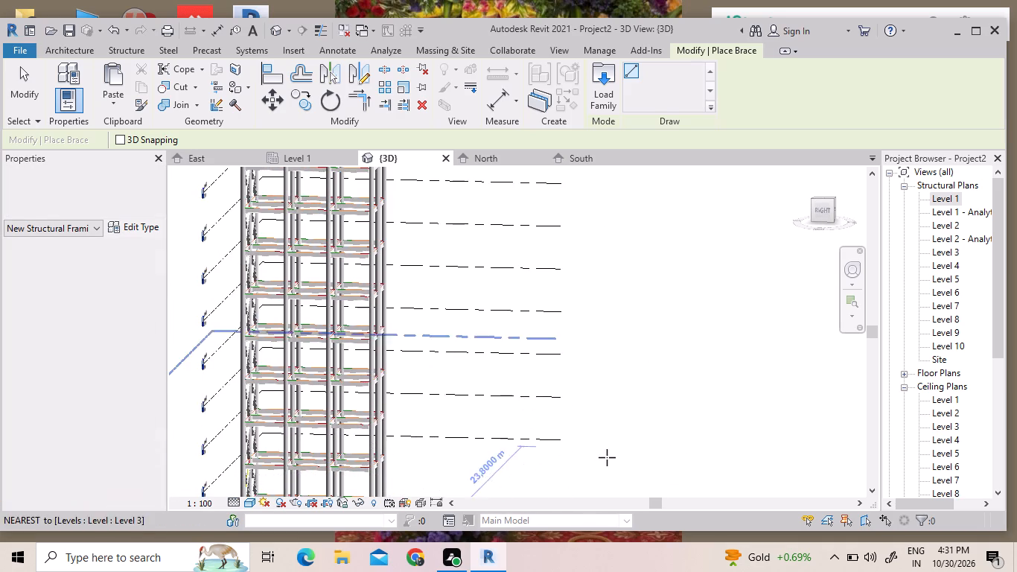
pyautogui.scroll(1, 517, 476)
pyautogui.scroll(-8, 596, 358)
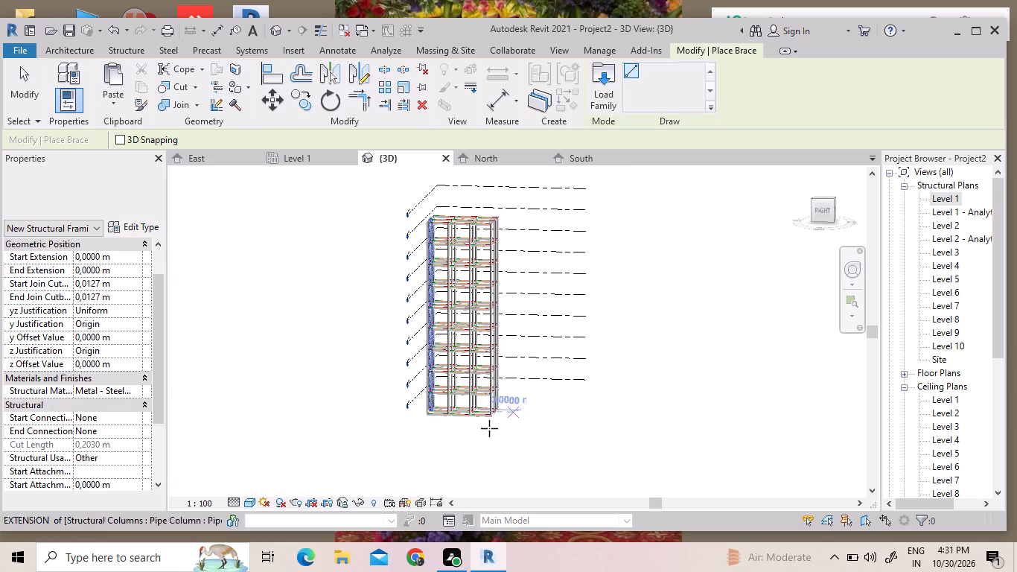
pyautogui.moveTo(386, 425); pyautogui.dragTo(552, 456, button='middle')
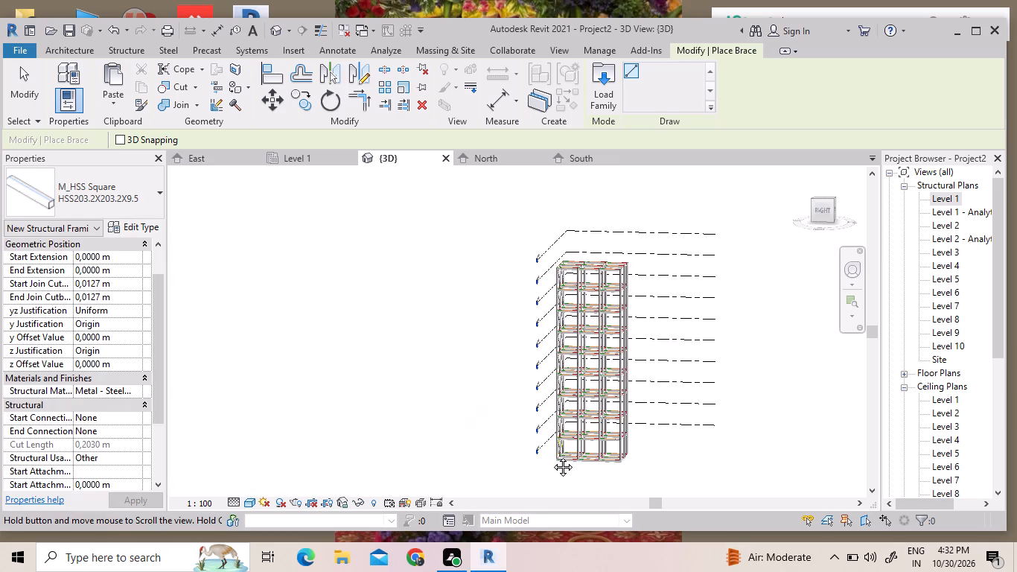
pyautogui.moveTo(552, 456); pyautogui.dragTo(639, 436, button='middle')
pyautogui.scroll(-1, 426, 413)
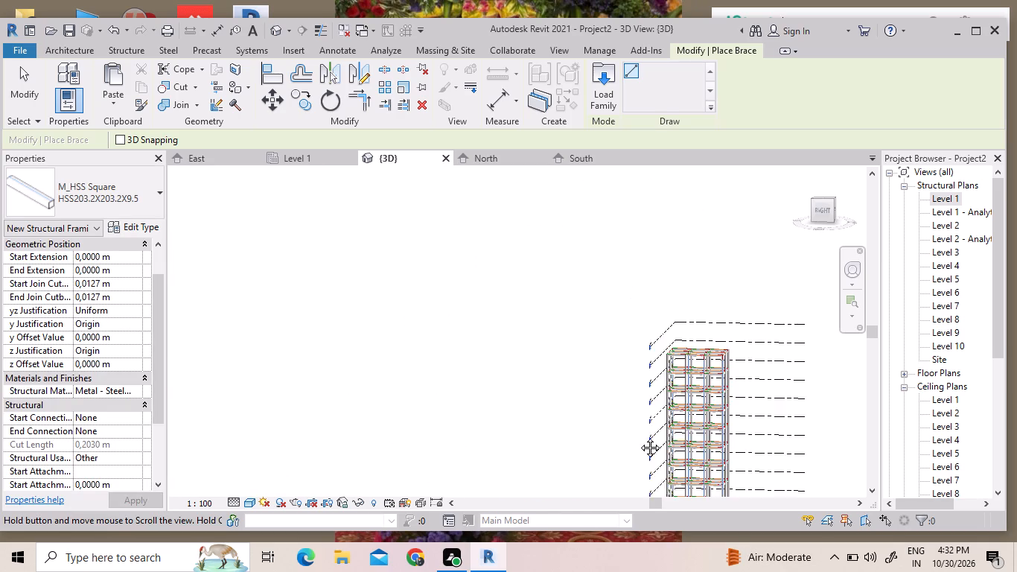
pyautogui.moveTo(639, 436); pyautogui.dragTo(558, 367, button='middle')
pyautogui.scroll(1, 560, 369)
pyautogui.scroll(-2, 715, 386)
pyautogui.moveTo(678, 439); pyautogui.dragTo(532, 434, button='middle')
pyautogui.scroll(-4, 579, 390)
pyautogui.scroll(4, 529, 293)
pyautogui.scroll(4, 494, 243)
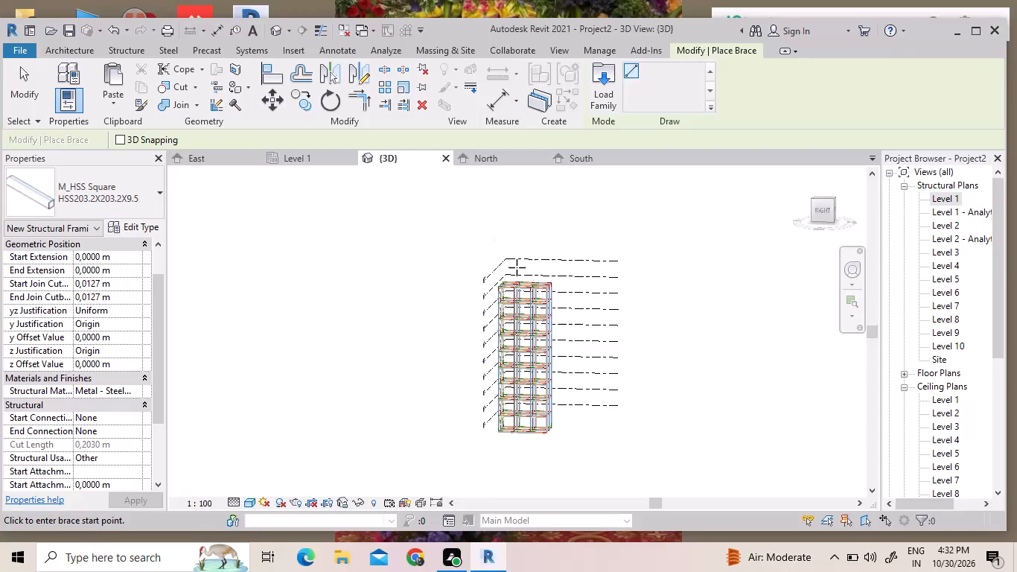
pyautogui.scroll(8, 552, 321)
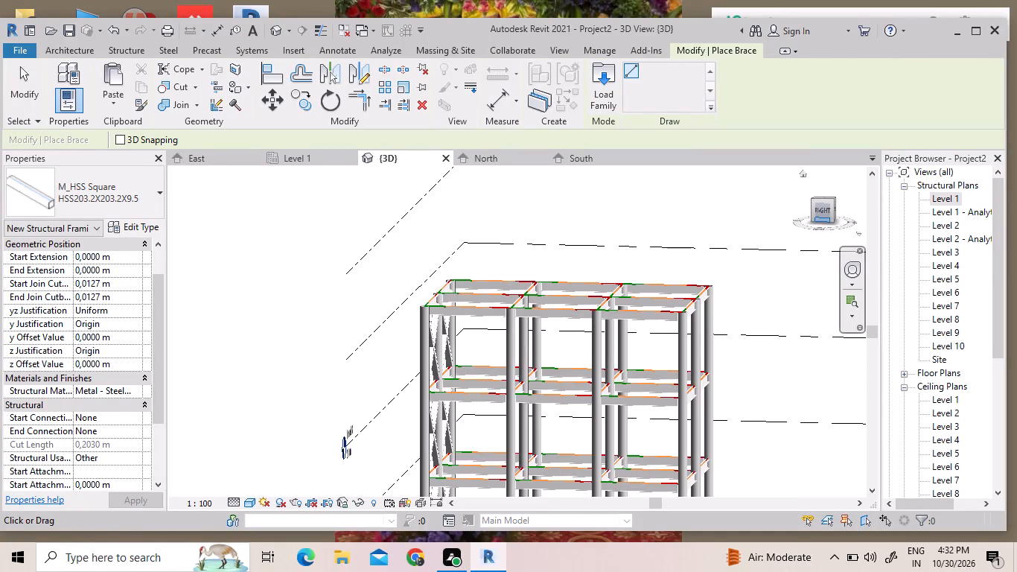
# Examine the frame's right side and underside in the 3D view, and leave the brace placement.
pyautogui.click(819, 229)
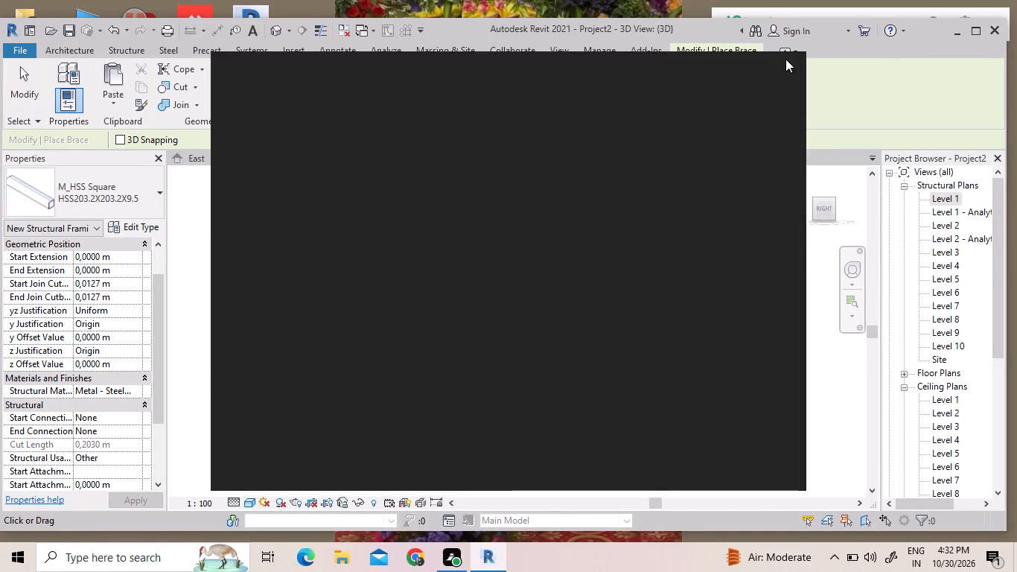
pyautogui.click(785, 69)
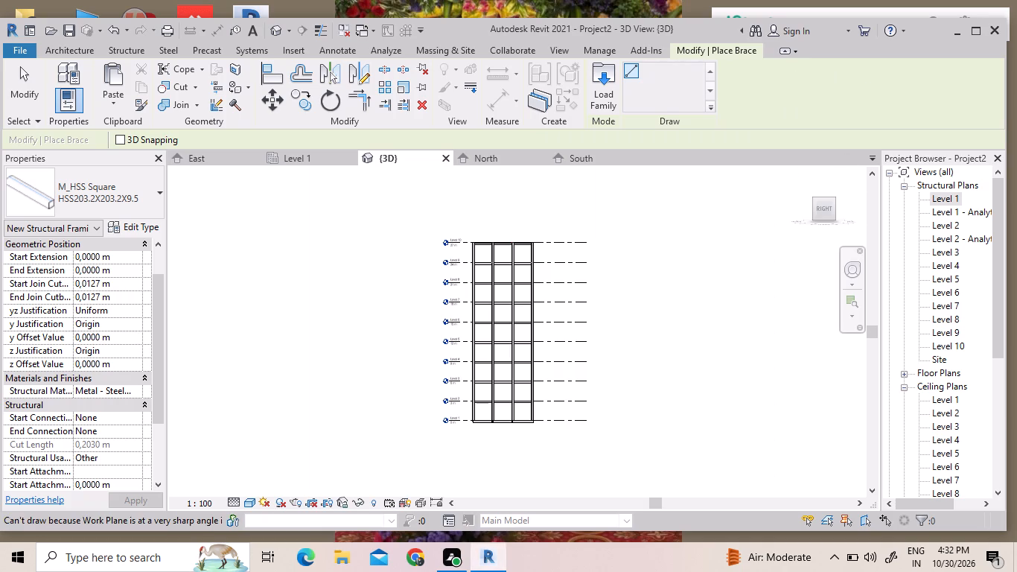
pyautogui.scroll(4, 554, 315)
pyautogui.scroll(4, 506, 237)
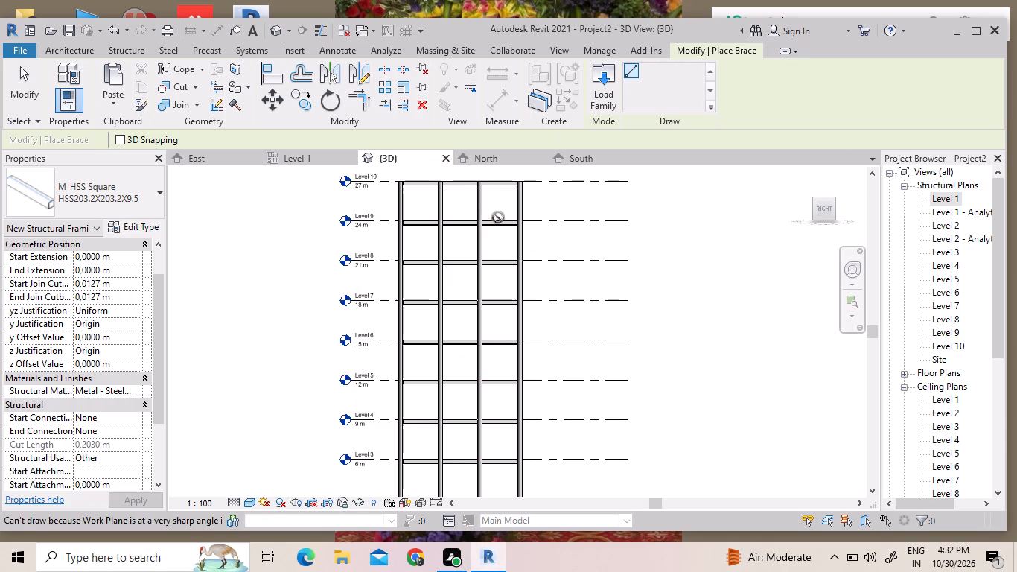
pyautogui.moveTo(503, 197); pyautogui.dragTo(503, 240, button='middle')
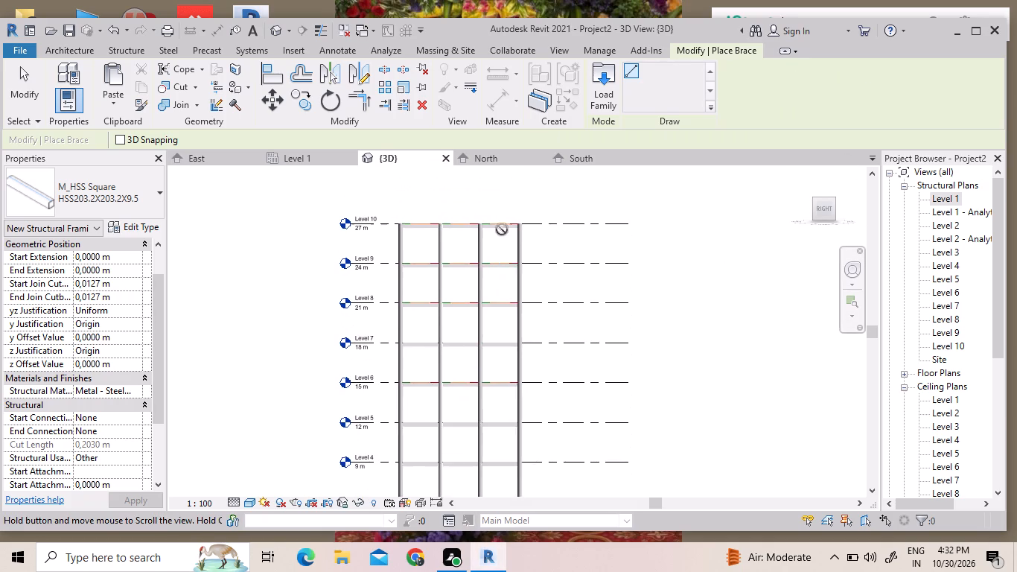
pyautogui.scroll(3, 507, 243)
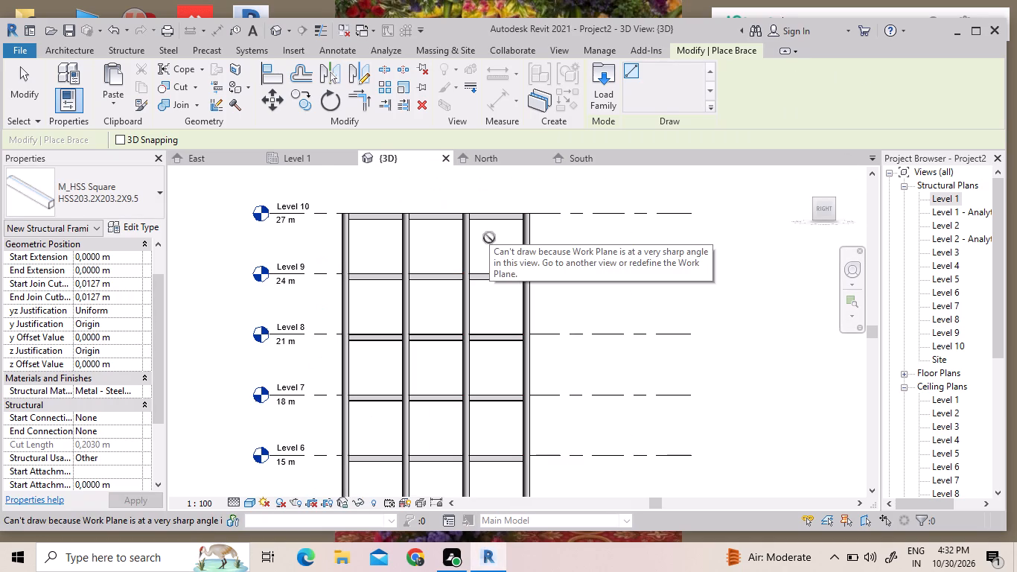
pyautogui.click(820, 203)
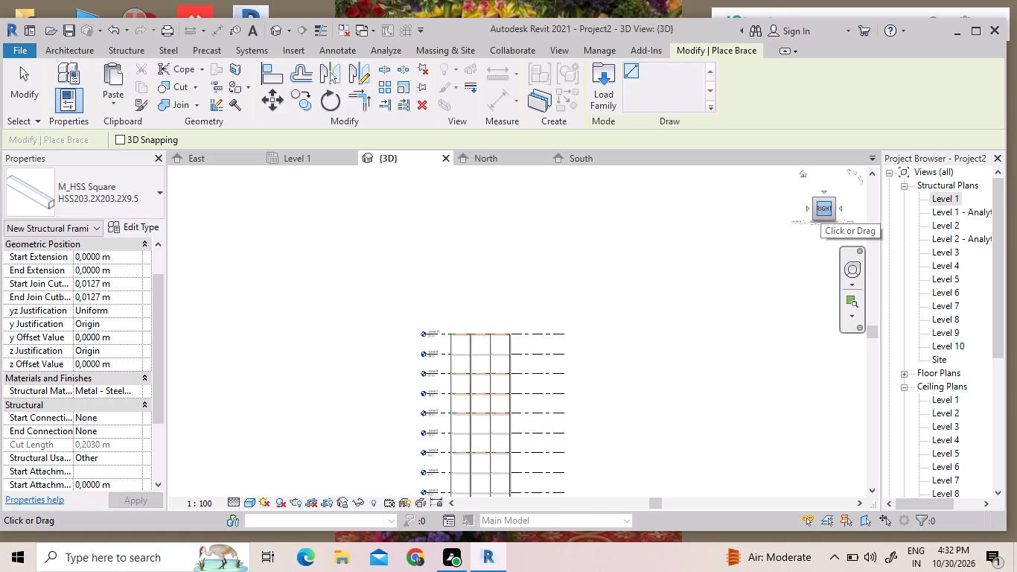
pyautogui.click(823, 221)
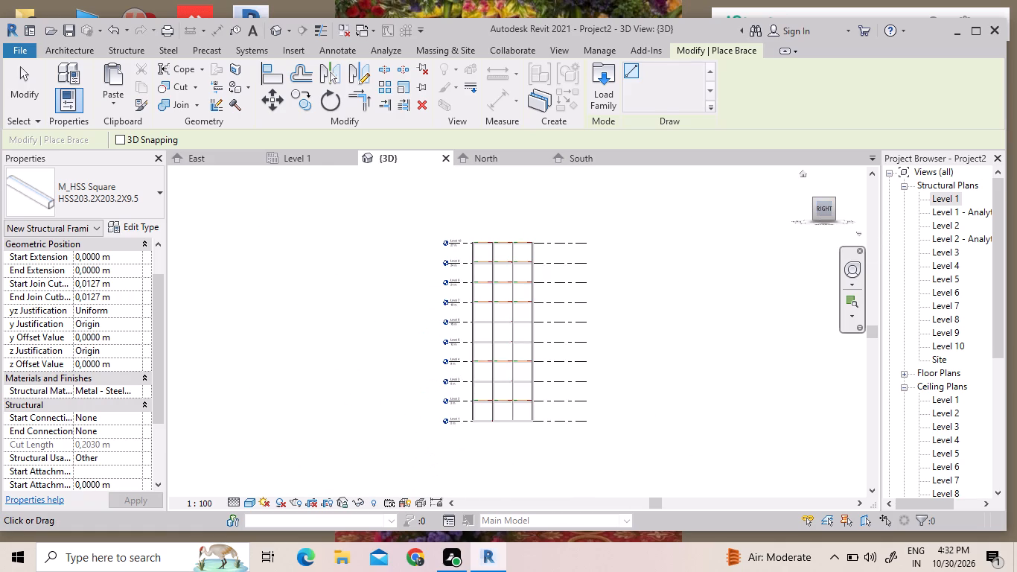
pyautogui.click(823, 221)
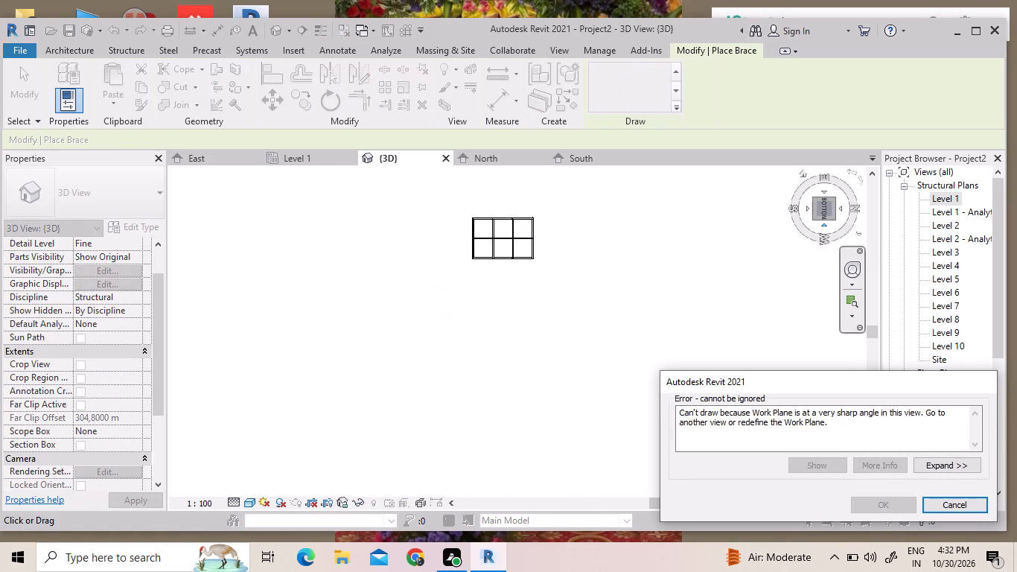
pyautogui.click(824, 219)
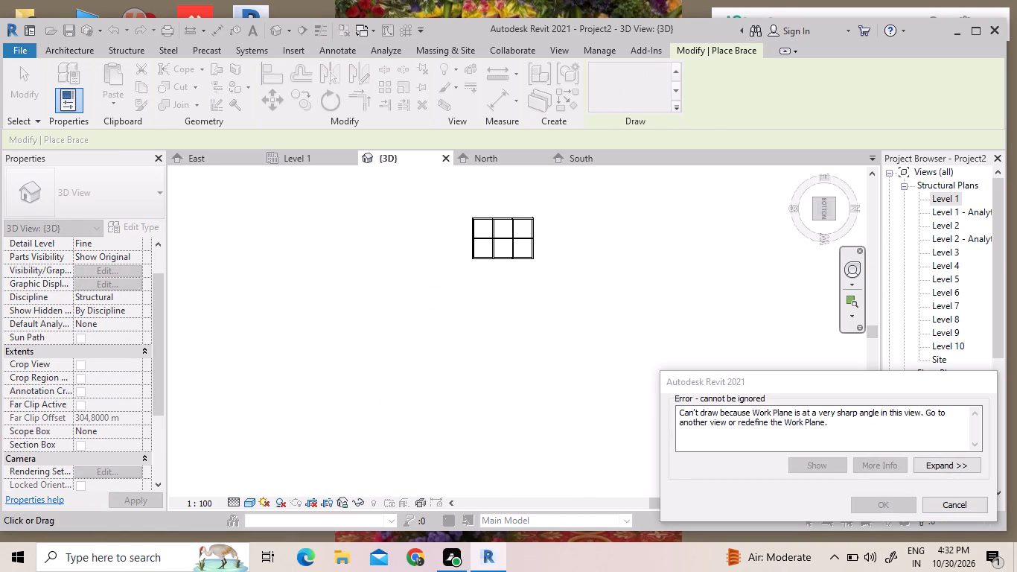
pyautogui.click(852, 208)
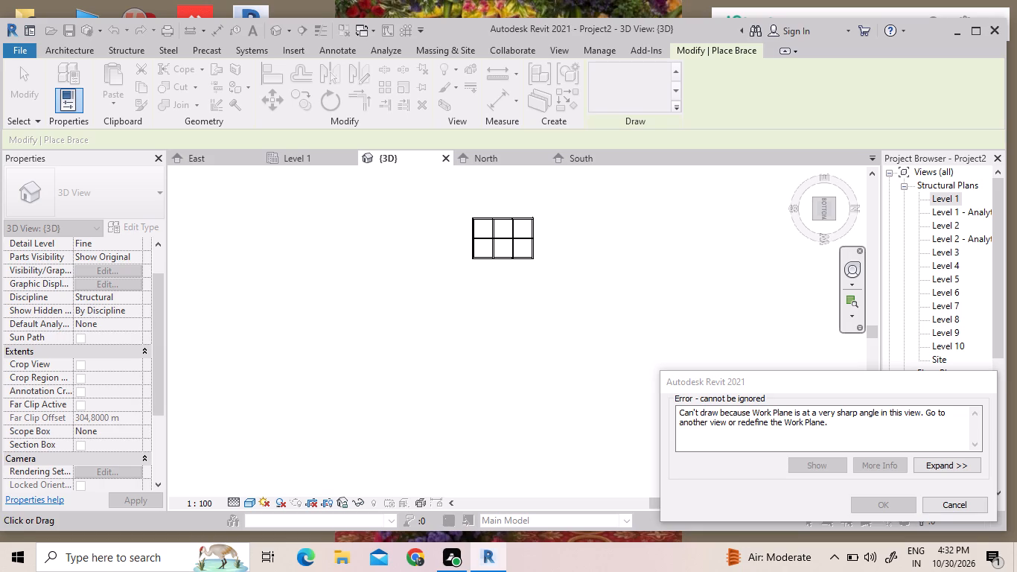
pyautogui.tripleClick(852, 209)
pyautogui.click(852, 209)
pyautogui.moveTo(543, 261); pyautogui.dragTo(500, 196)
pyautogui.click(956, 499)
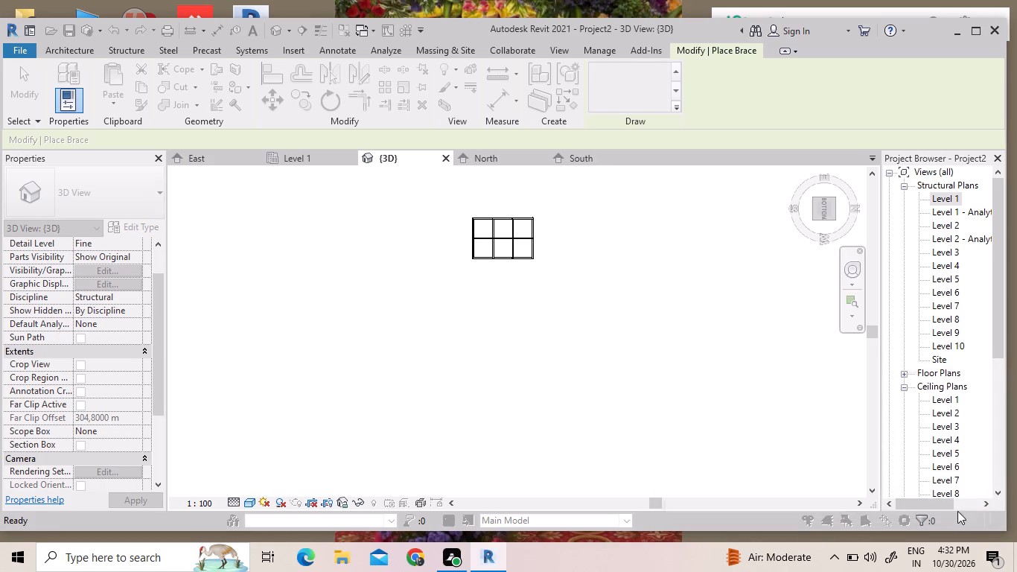
# Examine the frame's back and left sides in the 3D view to compare the braced and unbraced faces.
pyautogui.scroll(3, 810, 171)
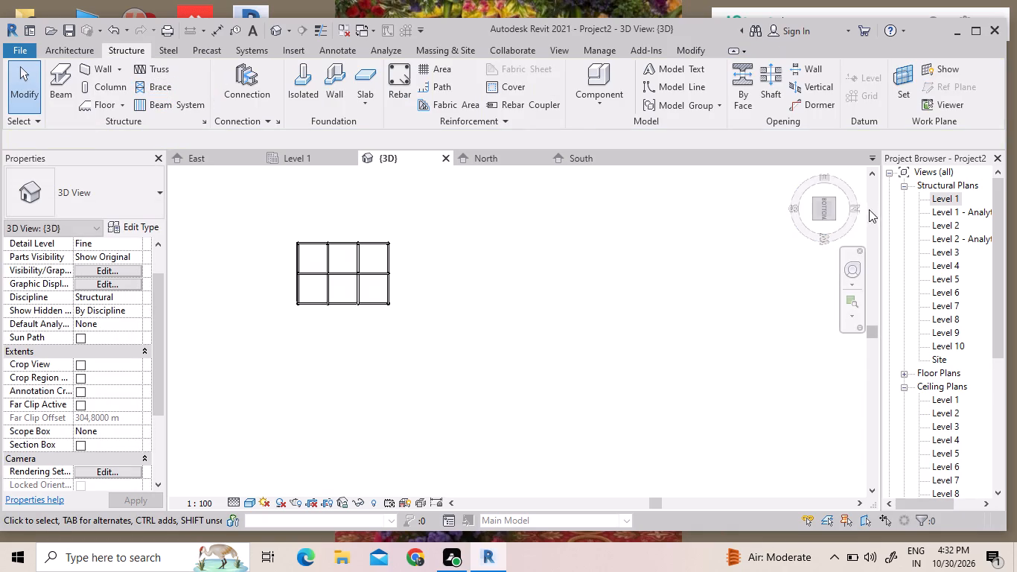
pyautogui.click(854, 208)
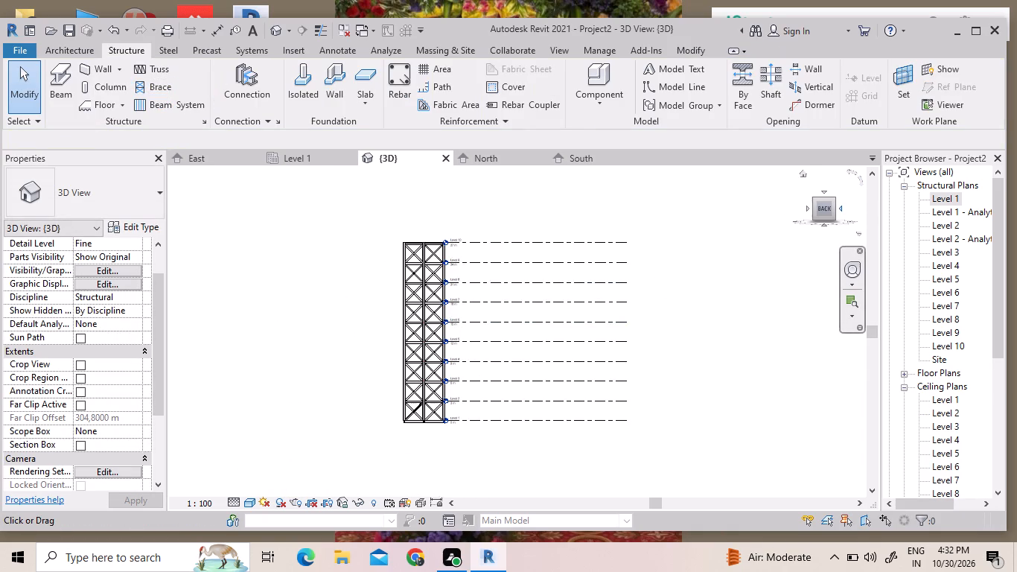
pyautogui.click(840, 207)
pyautogui.moveTo(839, 208); pyautogui.dragTo(838, 209)
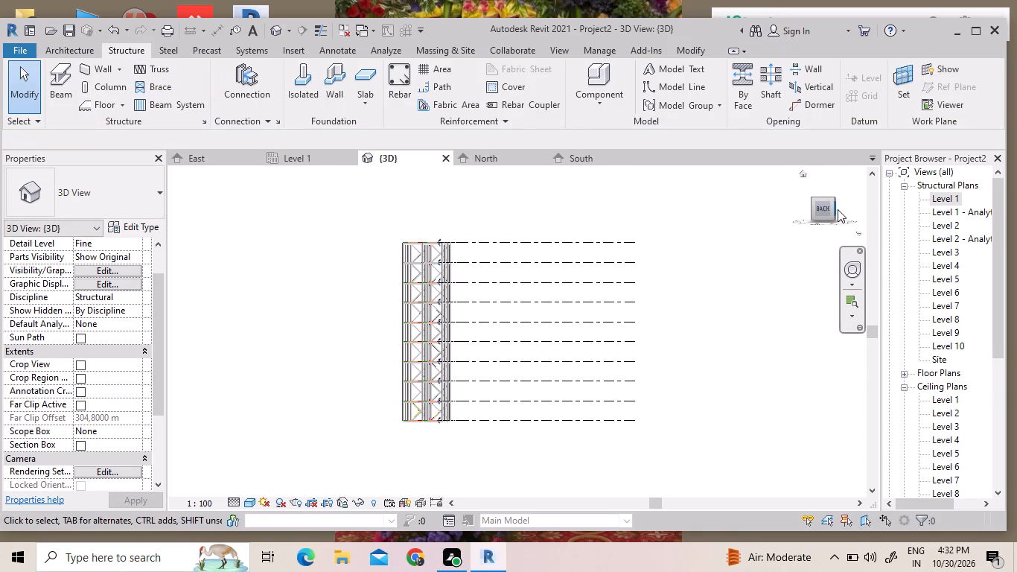
pyautogui.moveTo(838, 209); pyautogui.dragTo(796, 207)
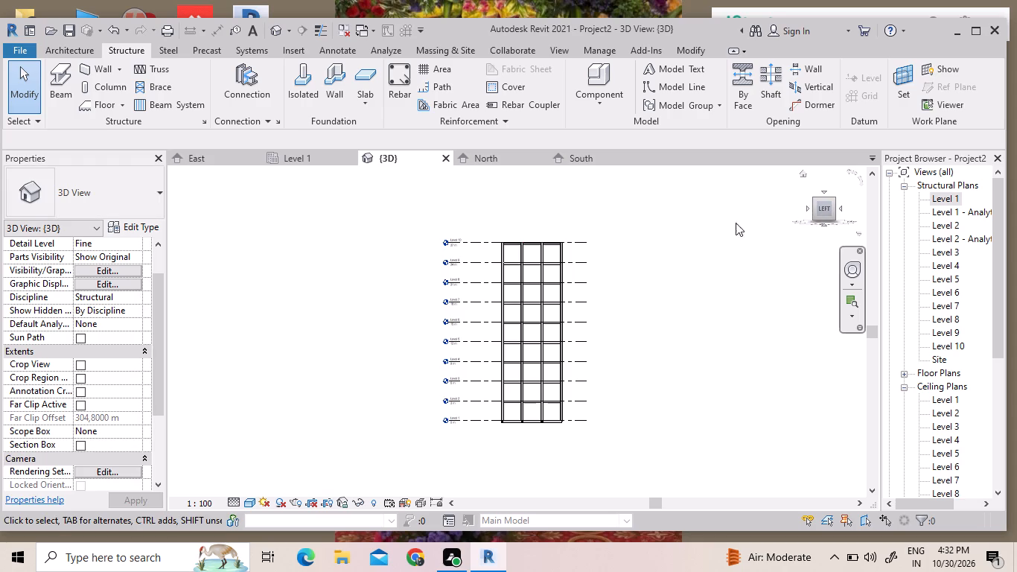
pyautogui.scroll(-6, 578, 287)
pyautogui.scroll(4, 590, 290)
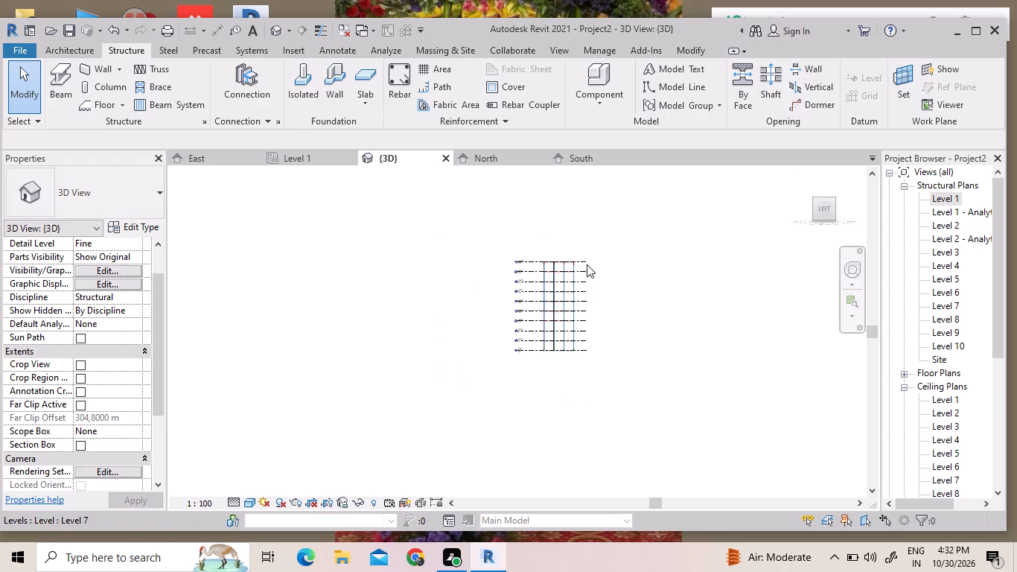
# Undo the recent run of HSS bracing edits, including the X bracing on the frame's back face.
pyautogui.tripleClick(121, 32)
pyautogui.doubleClick(120, 31)
pyautogui.tripleClick(120, 31)
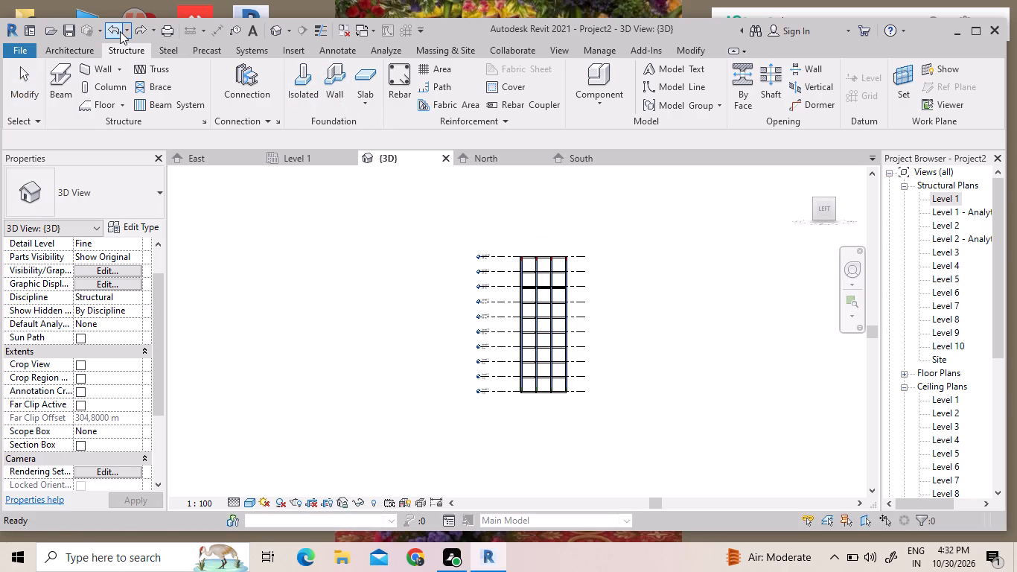
pyautogui.click(120, 31)
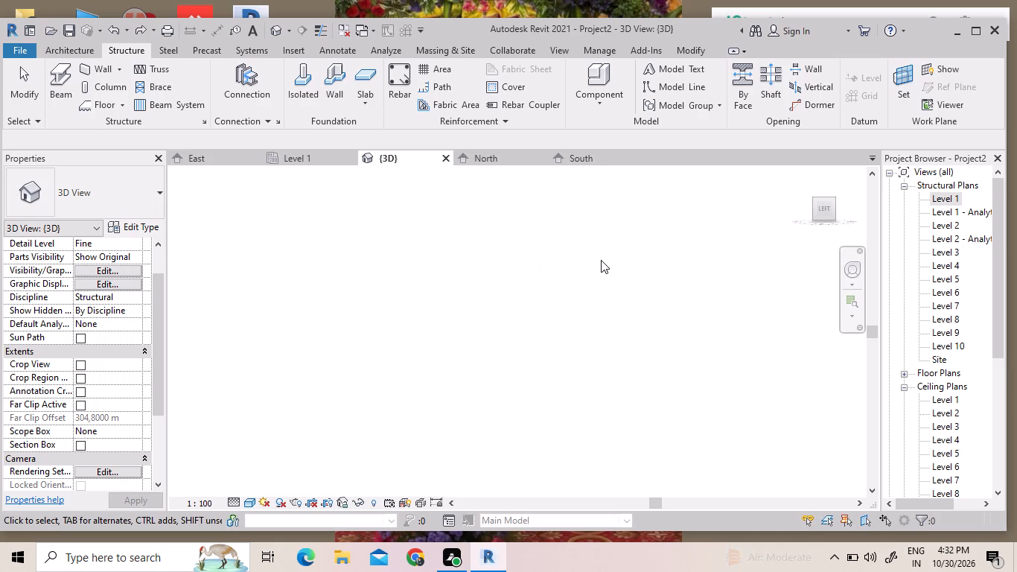
# Delete the stray HSS203.2X203.2X9.5 brace that runs diagonally across two bays in the top view of the frame.
pyautogui.scroll(-13, 670, 270)
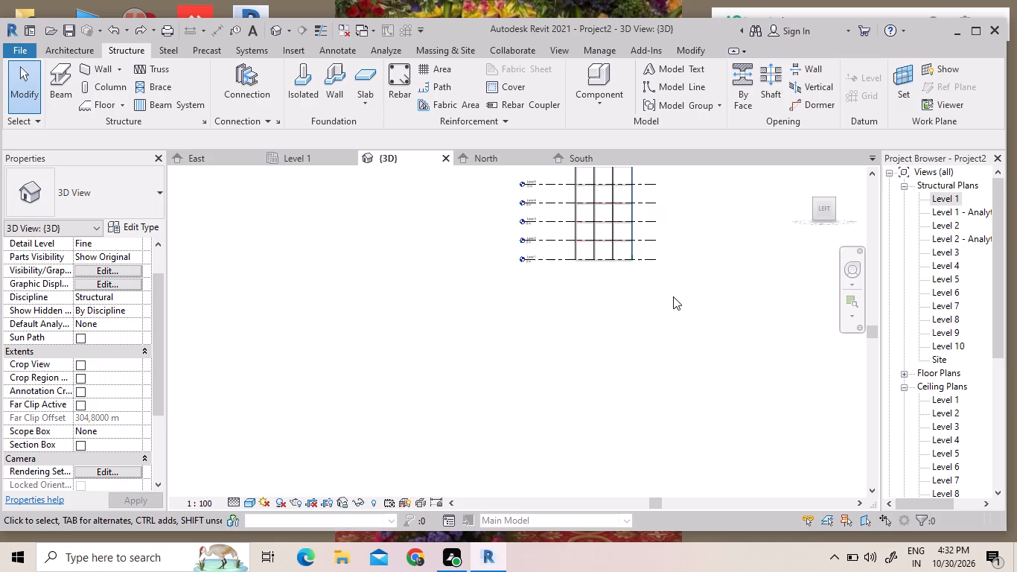
pyautogui.scroll(-6, 673, 296)
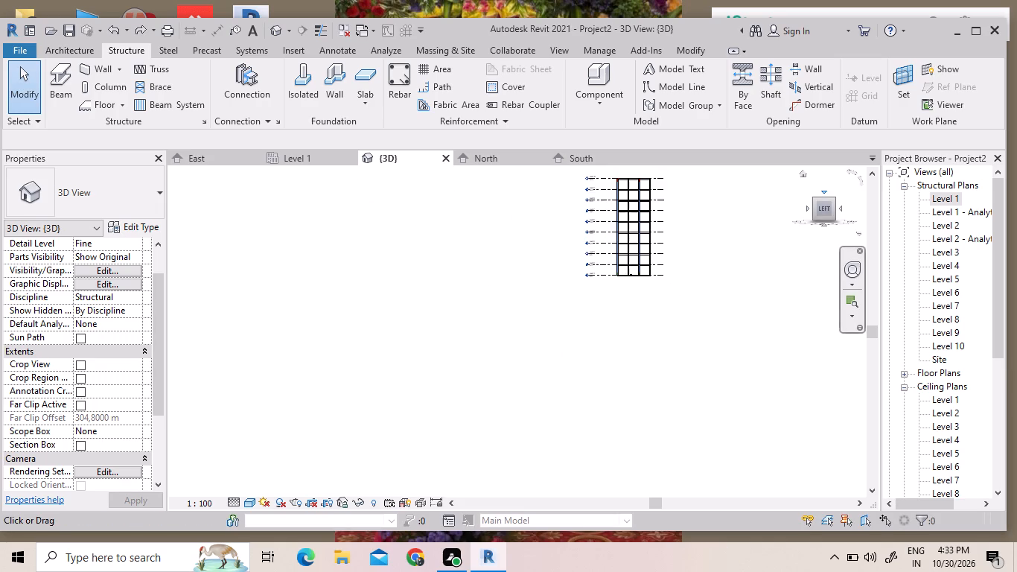
pyautogui.click(826, 192)
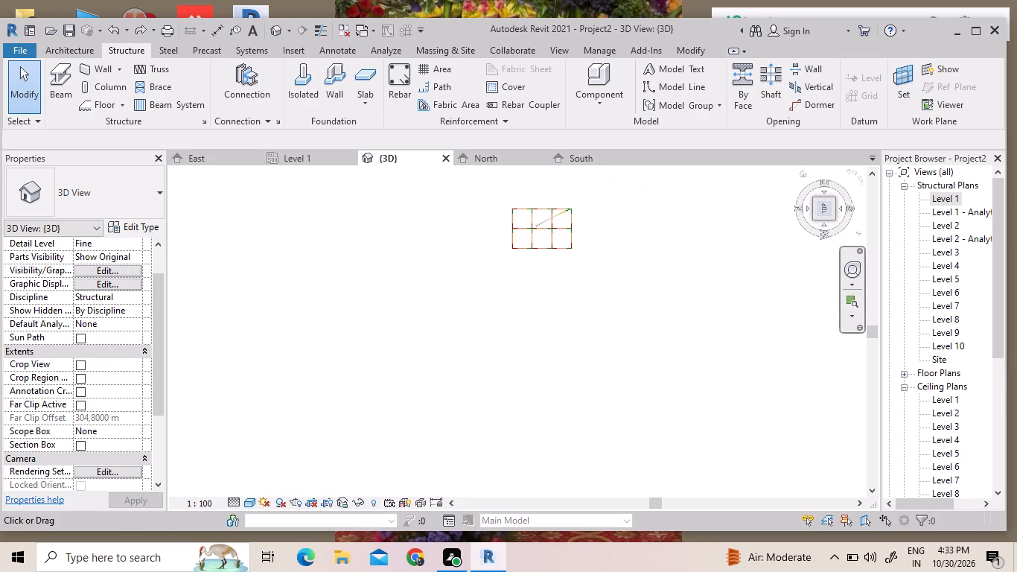
pyautogui.scroll(2, 535, 194)
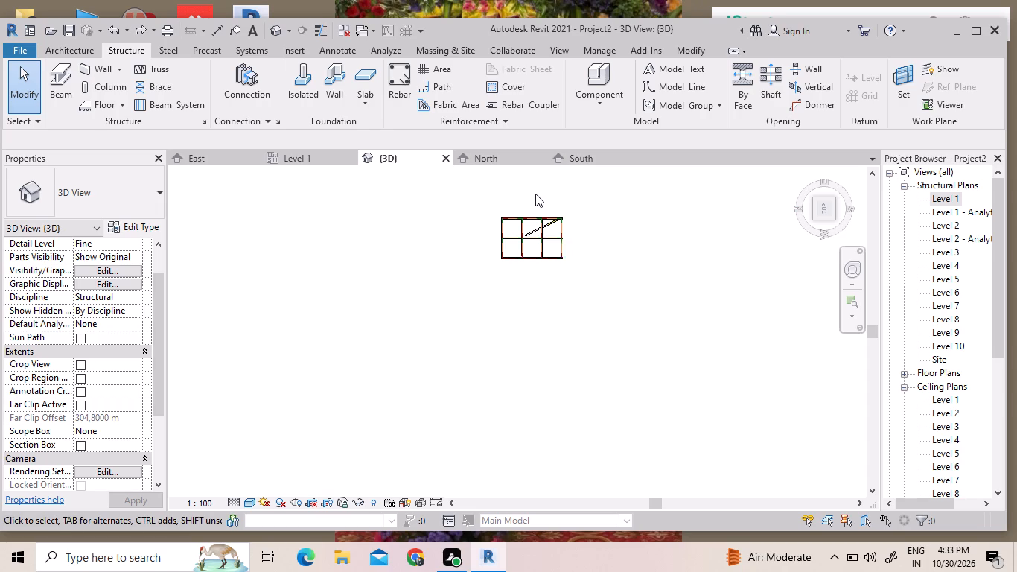
pyautogui.scroll(6, 535, 194)
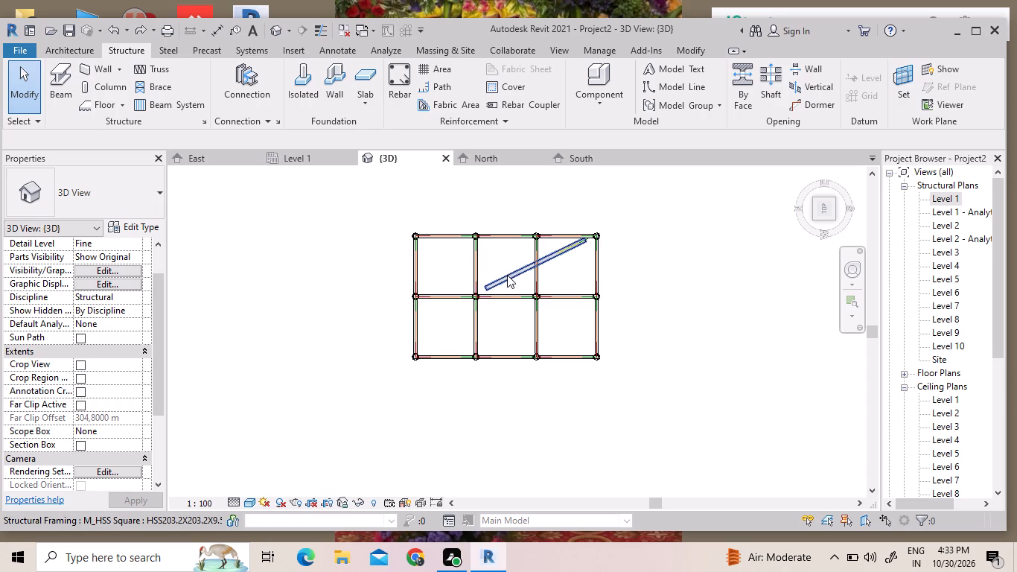
pyautogui.click(508, 275)
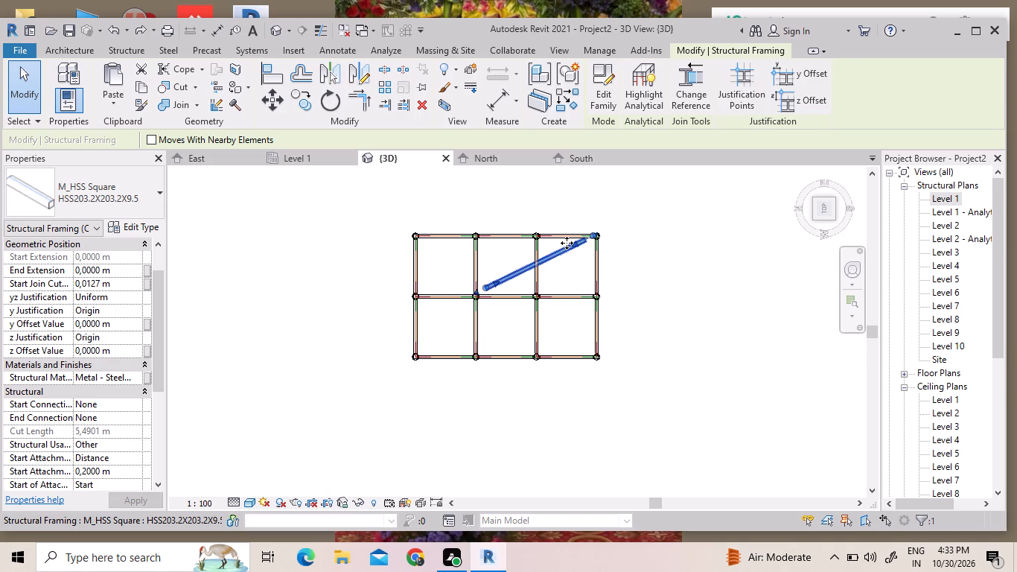
pyautogui.press('Delete')
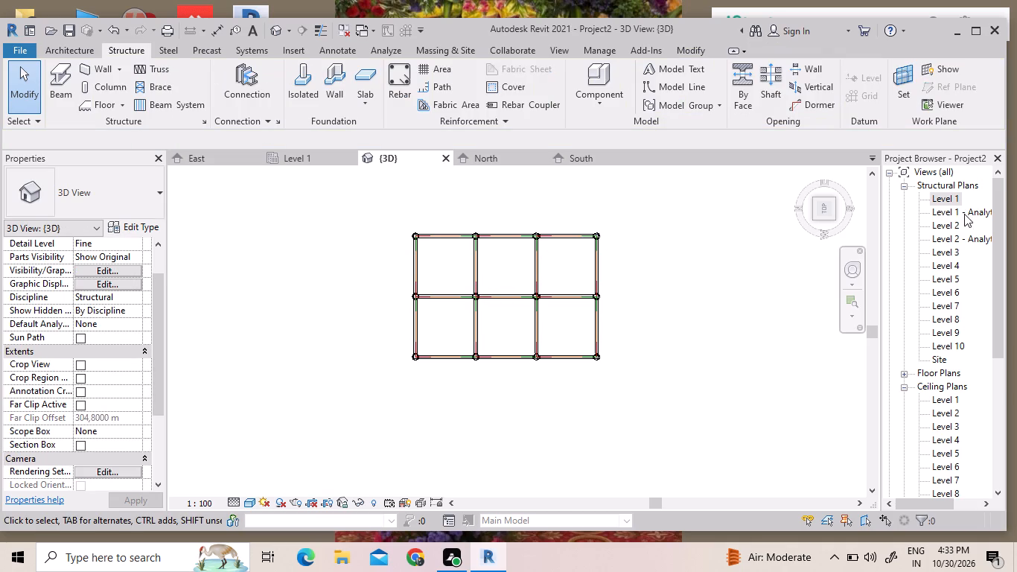
# Examine the frame in the 3D view from the right side, from above and at an angle, checking for leftover braces.
pyautogui.scroll(2, 964, 220)
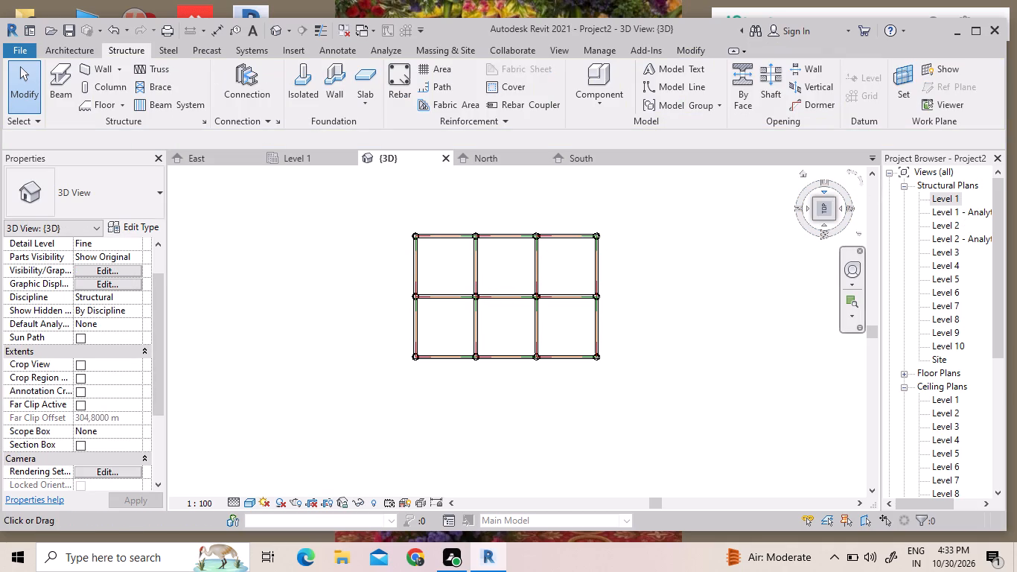
pyautogui.click(823, 187)
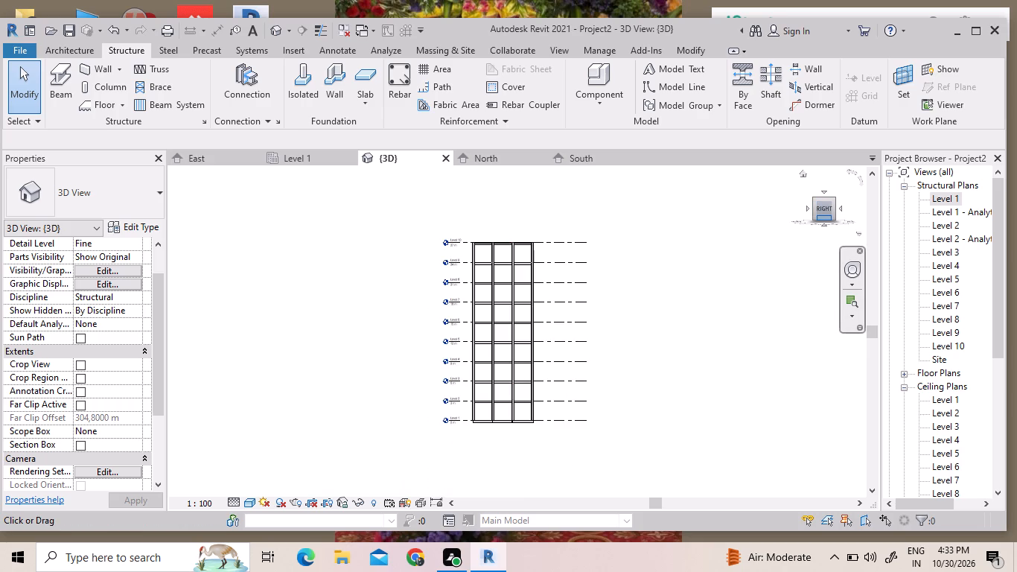
pyautogui.click(782, 73)
pyautogui.moveTo(824, 224); pyautogui.dragTo(821, 286)
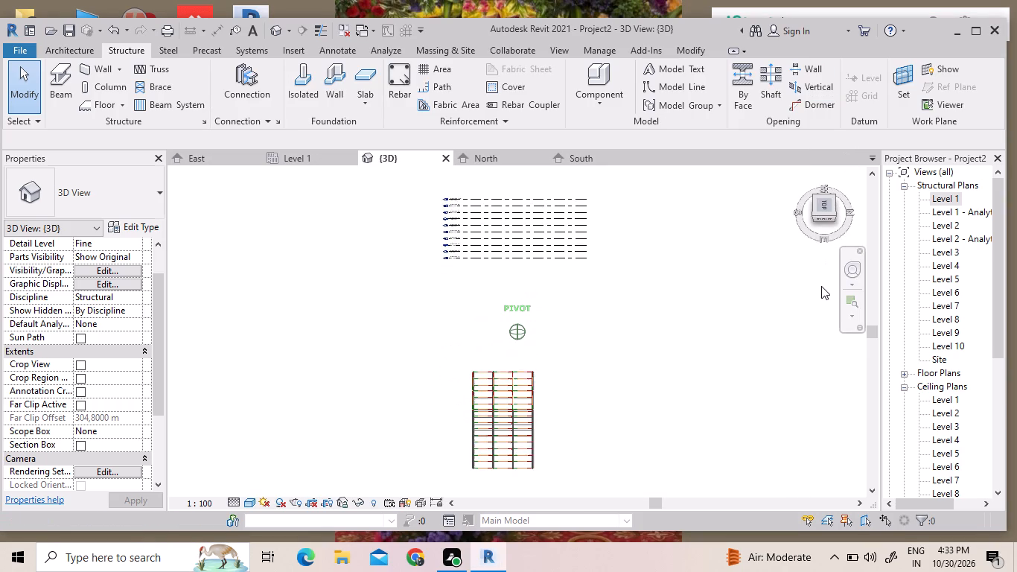
pyautogui.moveTo(821, 286); pyautogui.dragTo(822, 296)
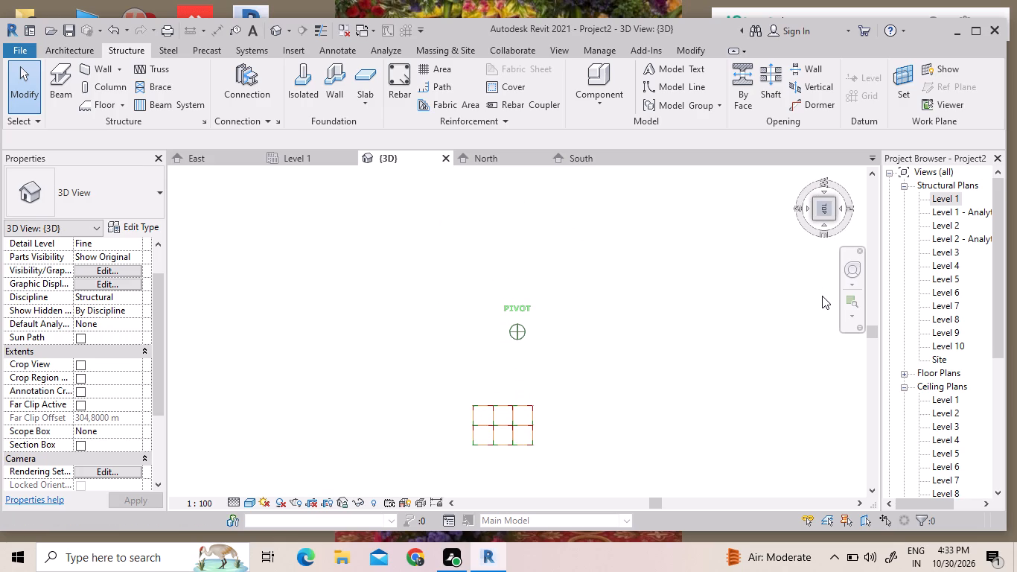
pyautogui.moveTo(822, 296); pyautogui.dragTo(812, 257)
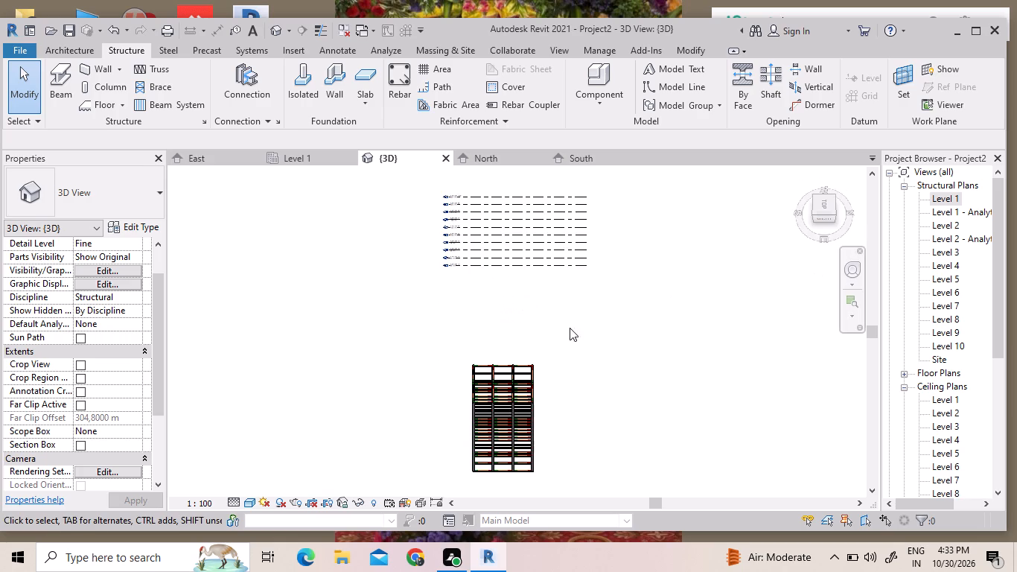
pyautogui.scroll(10, 505, 486)
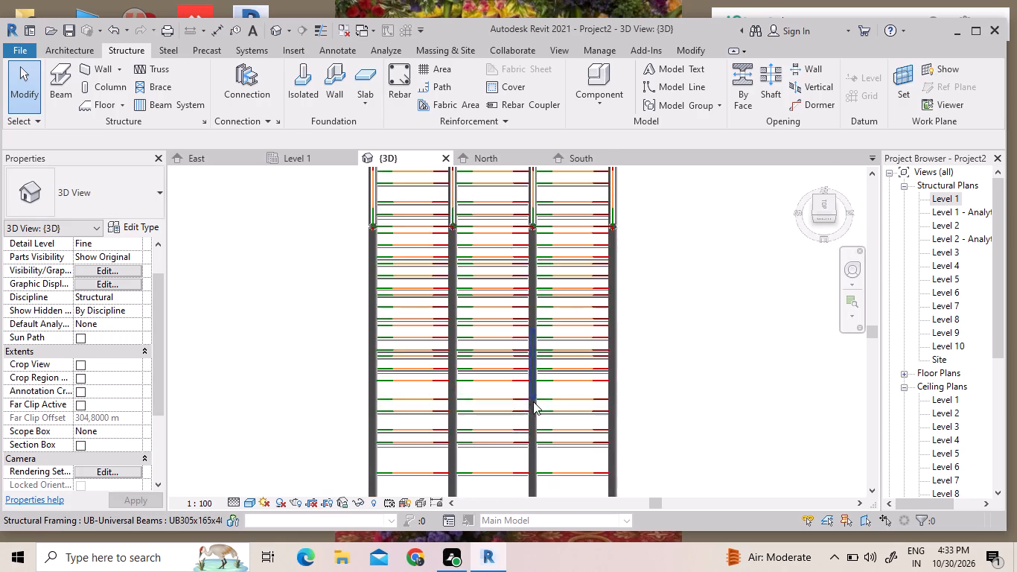
pyautogui.scroll(-4, 537, 404)
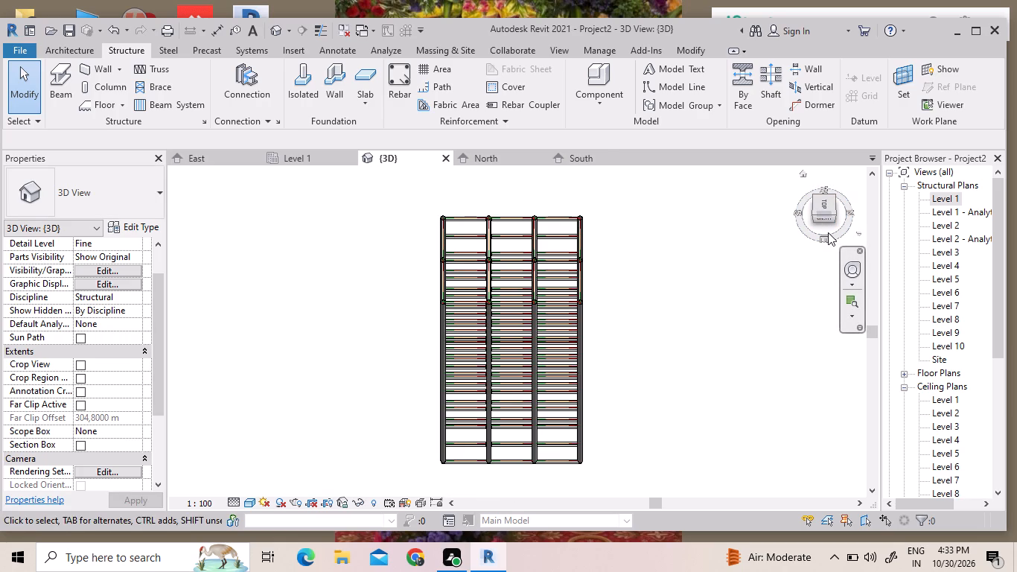
pyautogui.moveTo(823, 238); pyautogui.dragTo(795, 277)
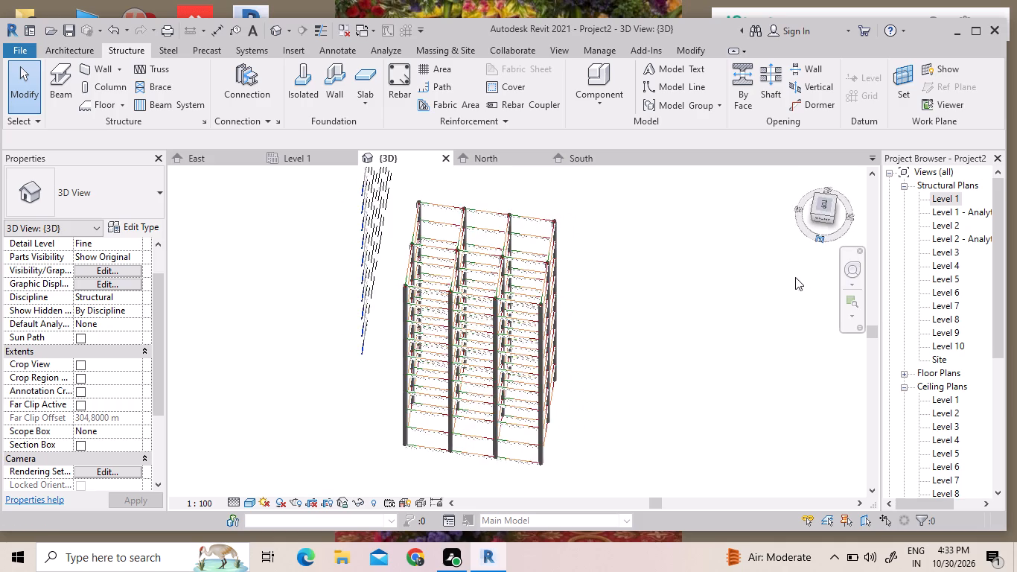
# Examine the frame's columns and universal beams in the 3D view from several corners, up close and as a whole.
pyautogui.moveTo(795, 277); pyautogui.dragTo(759, 276)
pyautogui.scroll(-3, 464, 351)
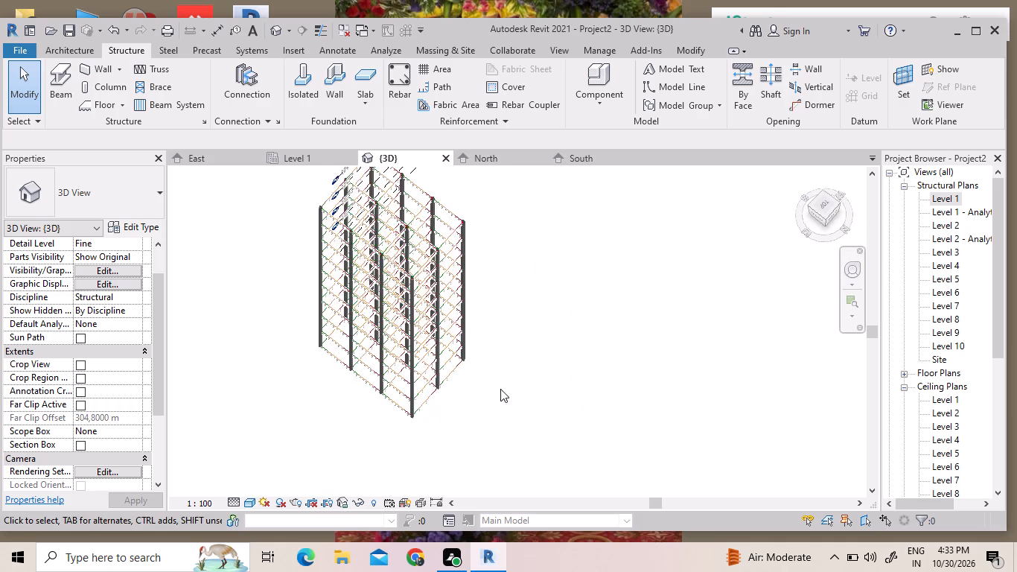
pyautogui.scroll(9, 360, 382)
pyautogui.scroll(-3, 576, 359)
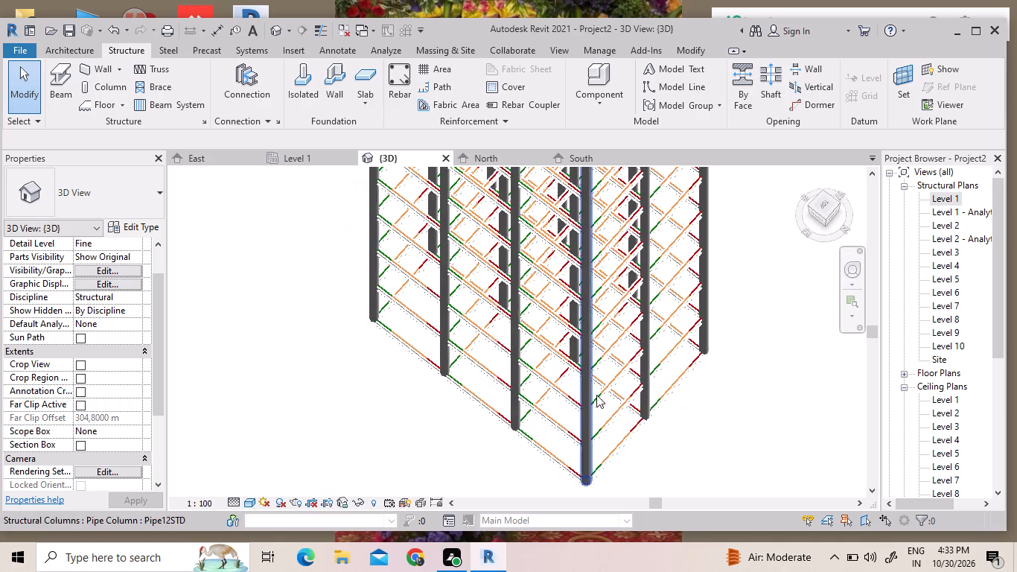
pyautogui.scroll(-3, 596, 395)
pyautogui.scroll(7, 599, 162)
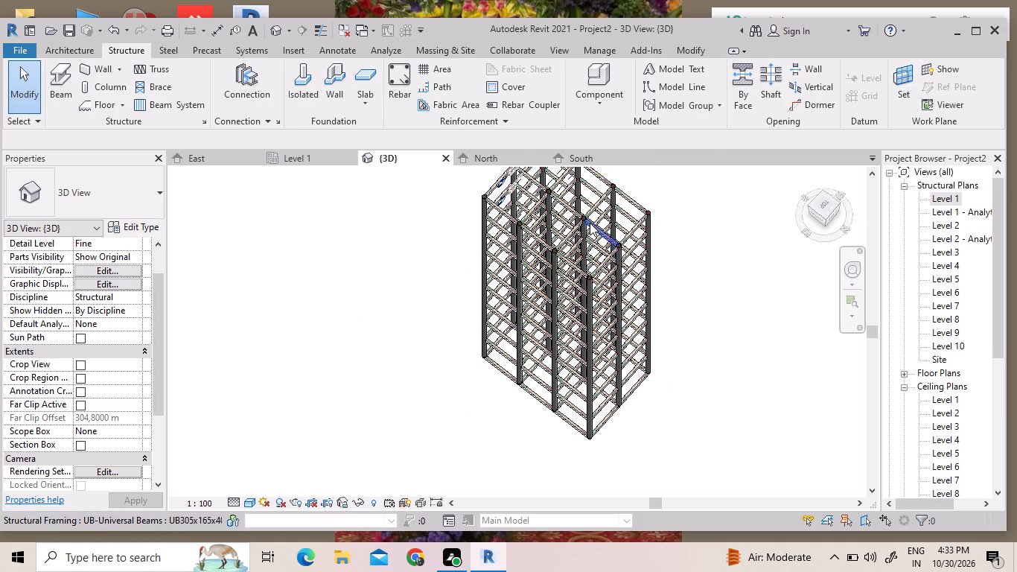
pyautogui.scroll(6, 590, 223)
pyautogui.scroll(-7, 576, 284)
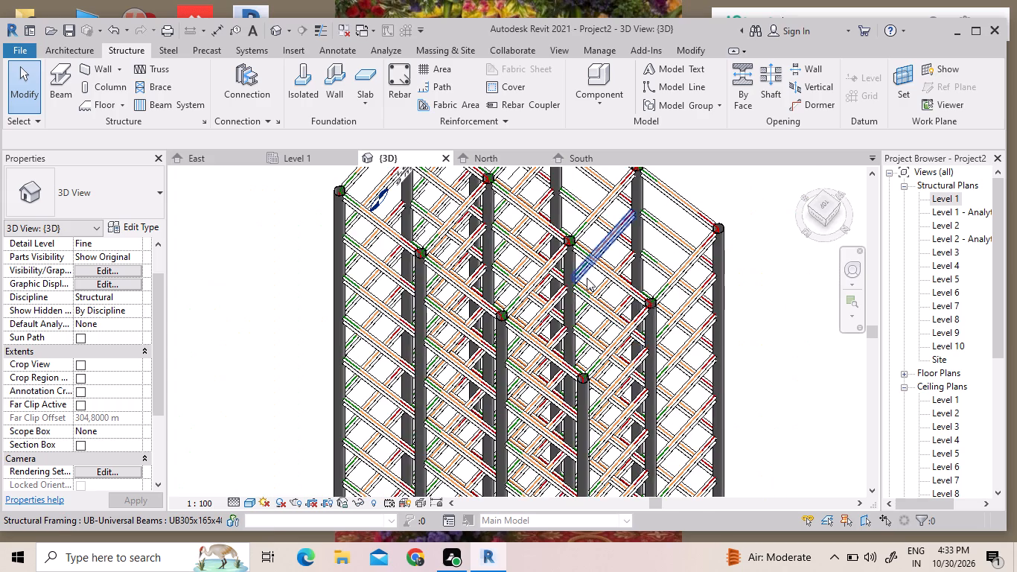
pyautogui.moveTo(807, 233); pyautogui.dragTo(777, 178)
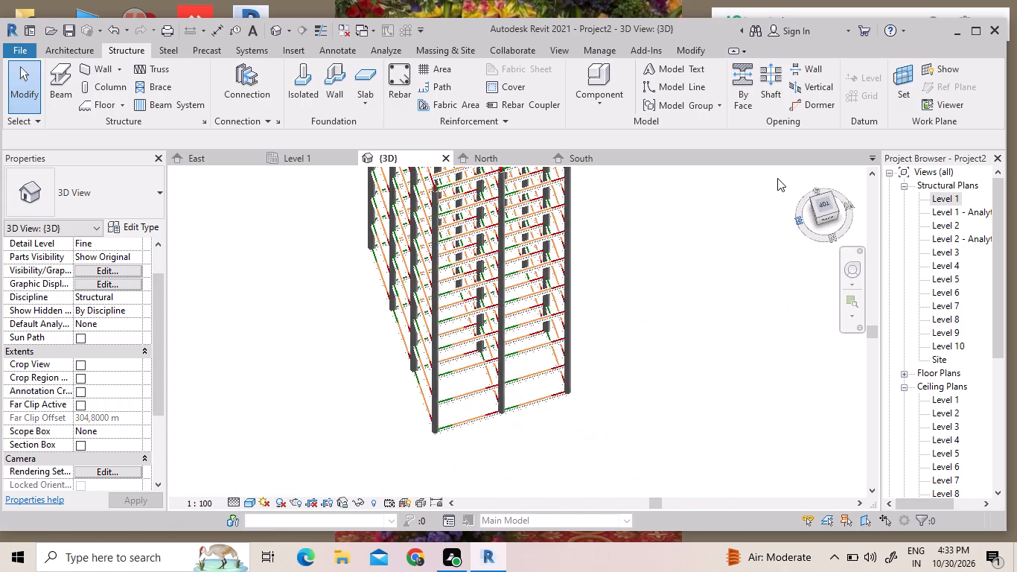
pyautogui.moveTo(777, 178); pyautogui.dragTo(506, 255)
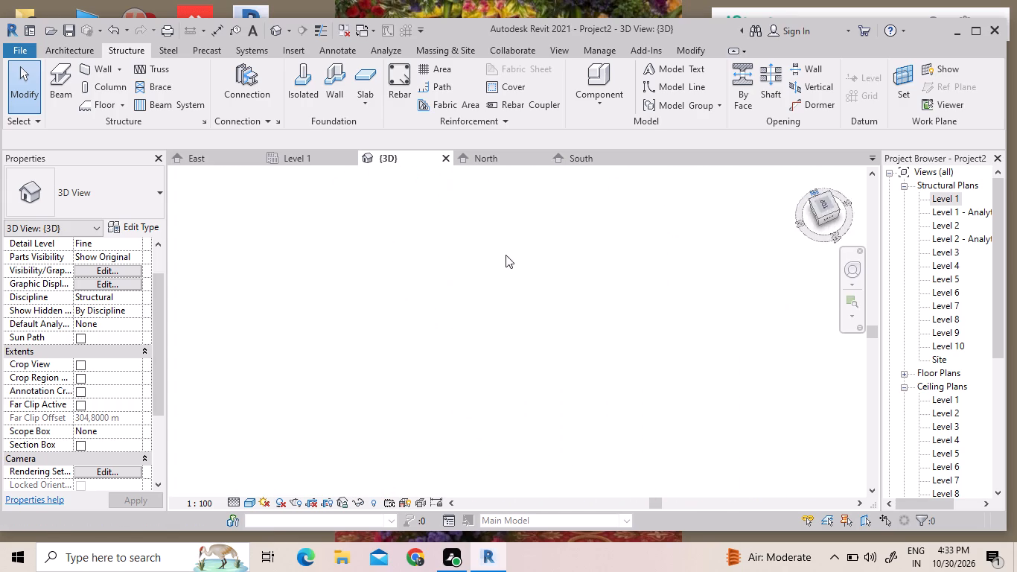
pyautogui.moveTo(506, 255); pyautogui.dragTo(753, 251)
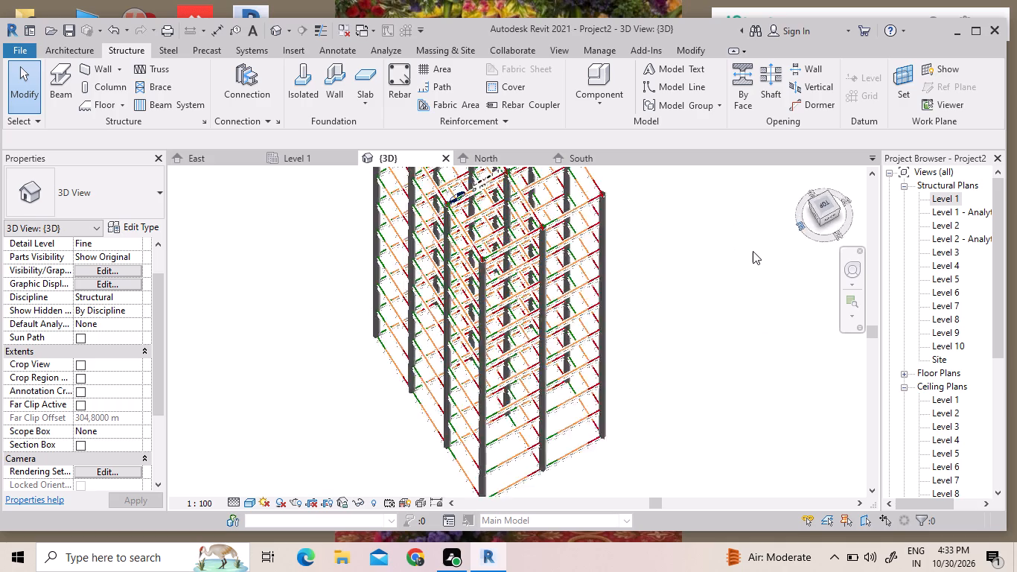
pyautogui.moveTo(753, 251); pyautogui.dragTo(780, 214)
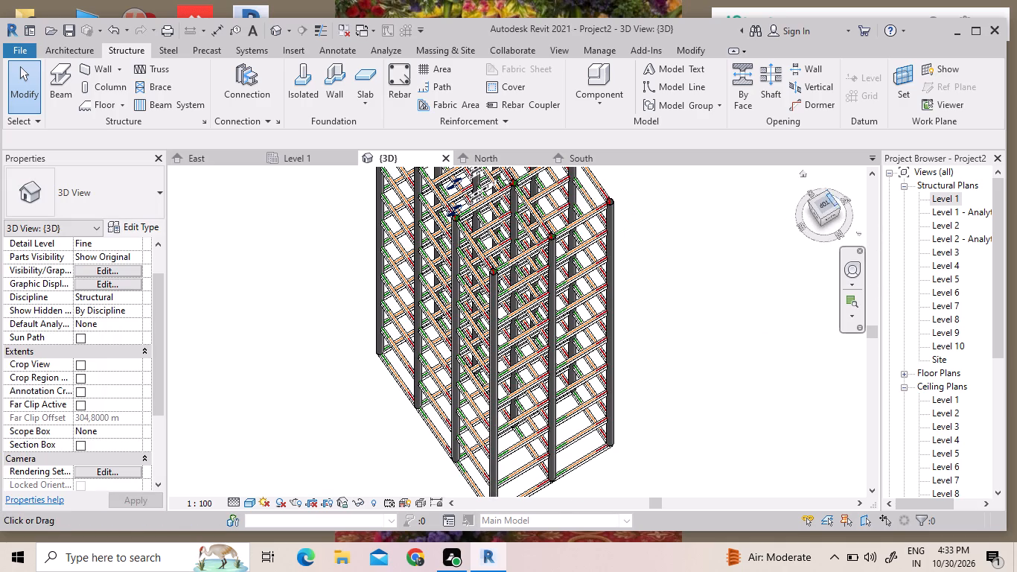
pyautogui.moveTo(849, 198); pyautogui.dragTo(857, 171)
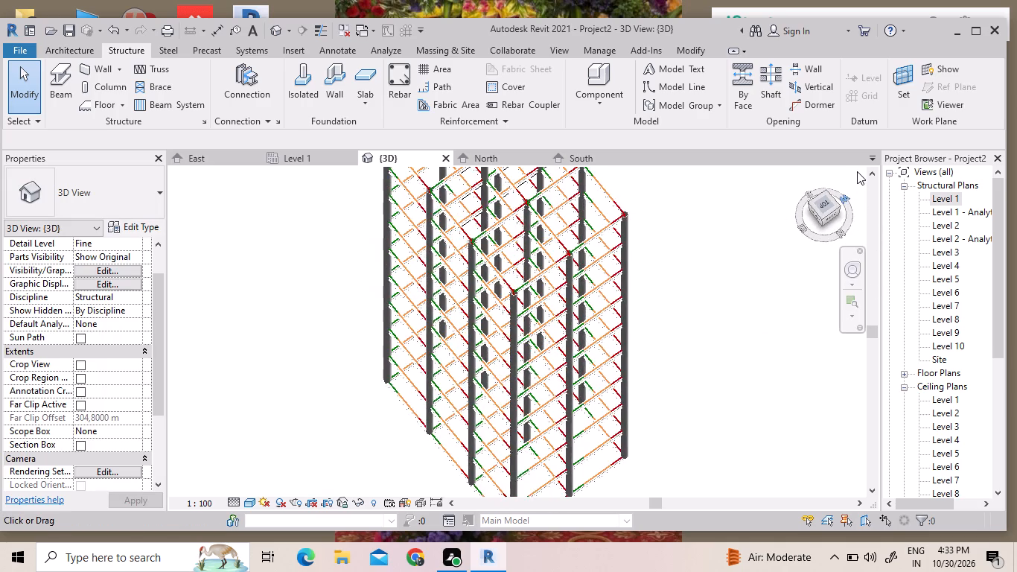
pyautogui.moveTo(857, 171); pyautogui.dragTo(856, 169)
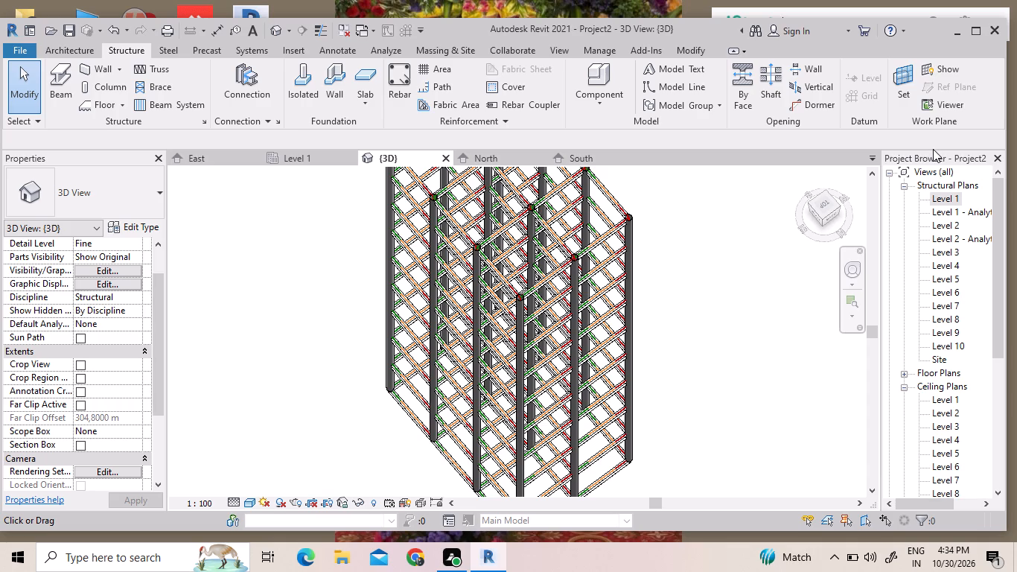
# Inspect the column tops and beam joints in the 3D view, and check the whole frame from its long side for leftover braces.
pyautogui.scroll(-3, 704, 355)
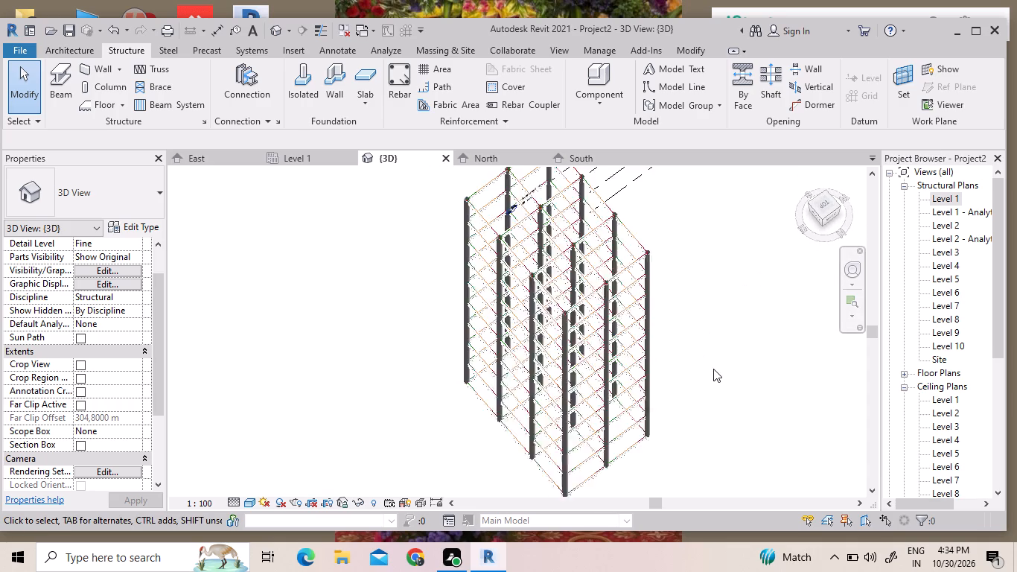
pyautogui.scroll(9, 664, 325)
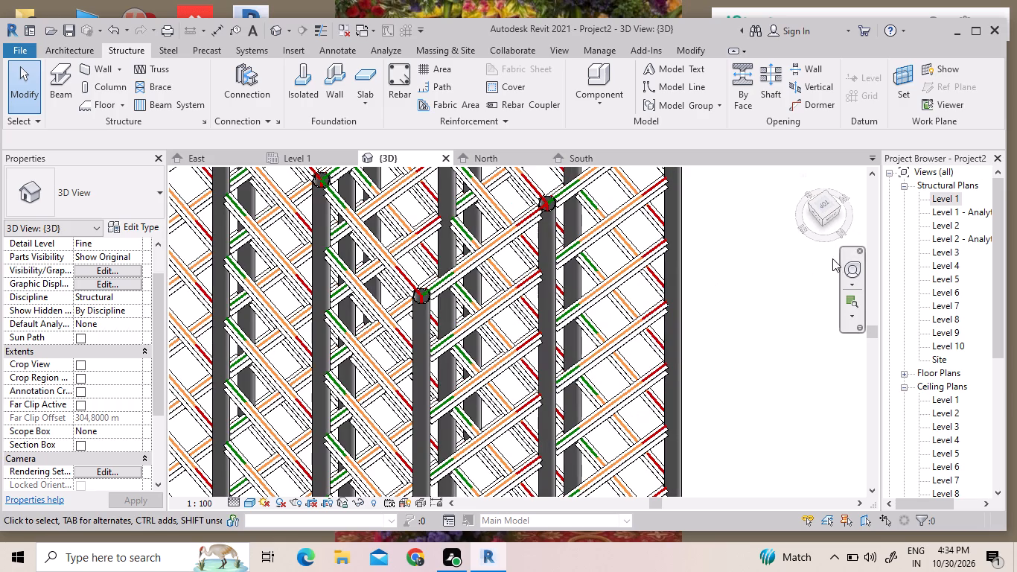
pyautogui.moveTo(843, 200); pyautogui.dragTo(849, 185)
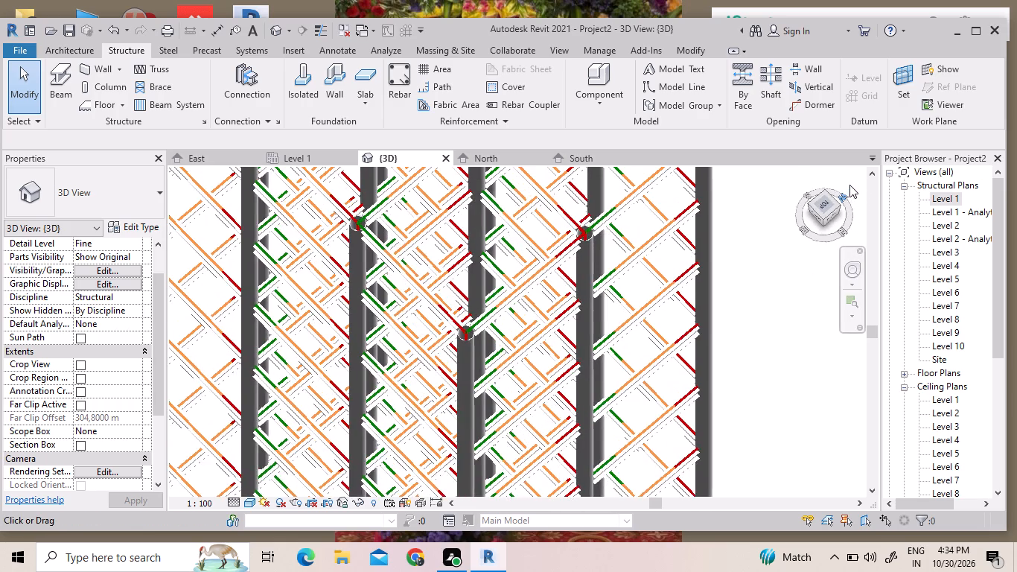
pyautogui.moveTo(849, 185); pyautogui.dragTo(837, 487)
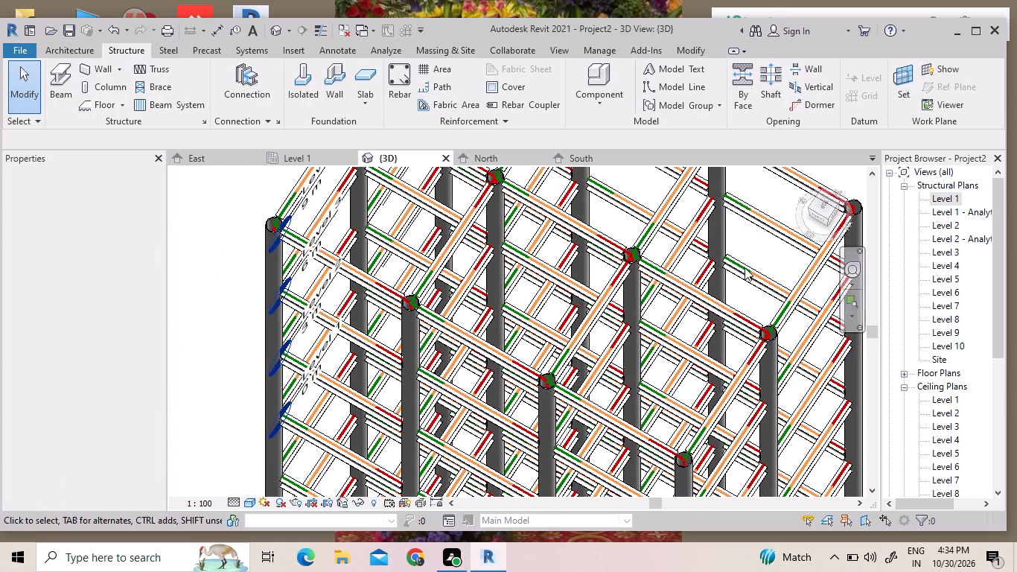
pyautogui.scroll(-9, 739, 269)
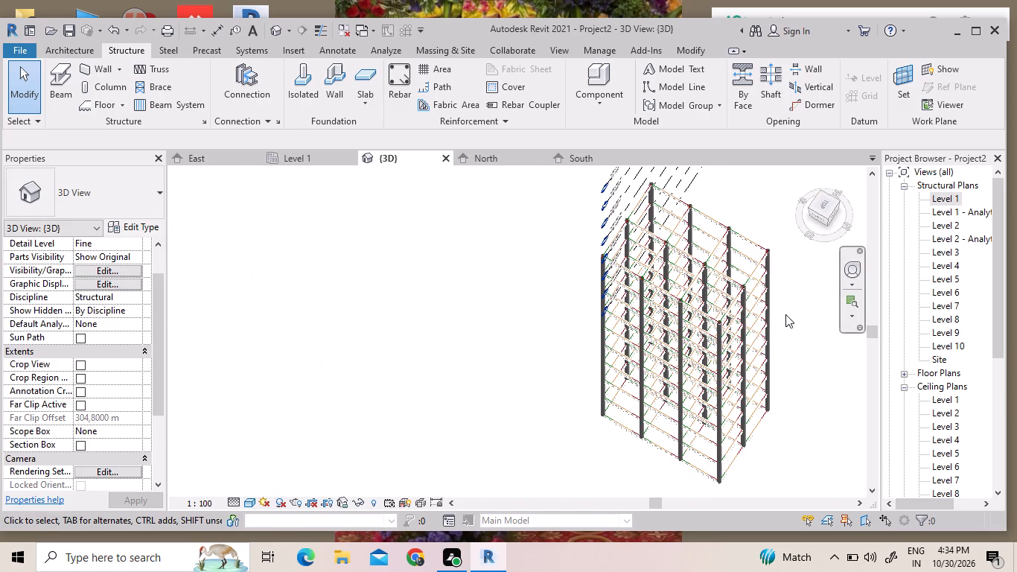
pyautogui.moveTo(804, 235); pyautogui.dragTo(802, 225)
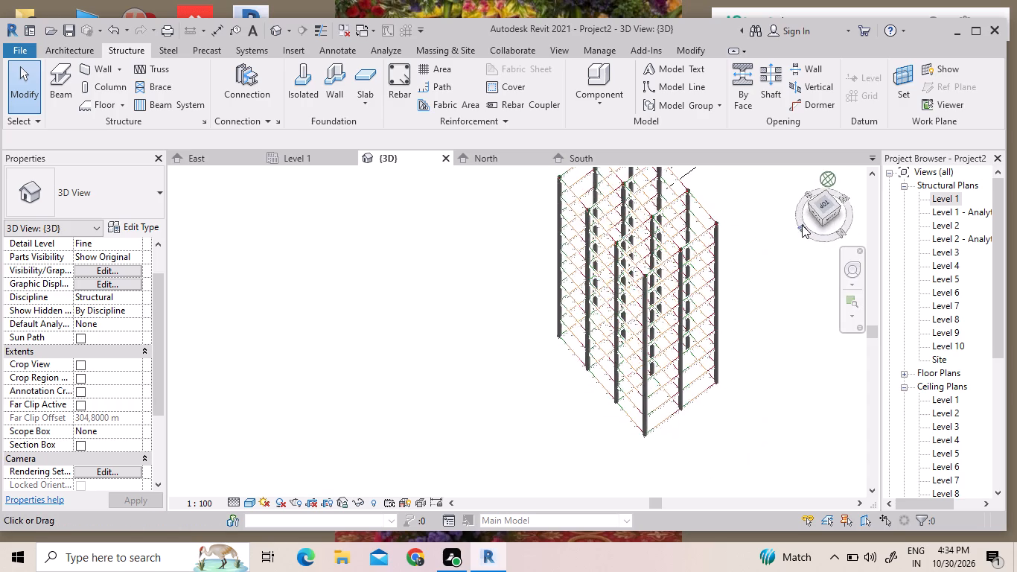
pyautogui.moveTo(802, 225); pyautogui.dragTo(196, 211)
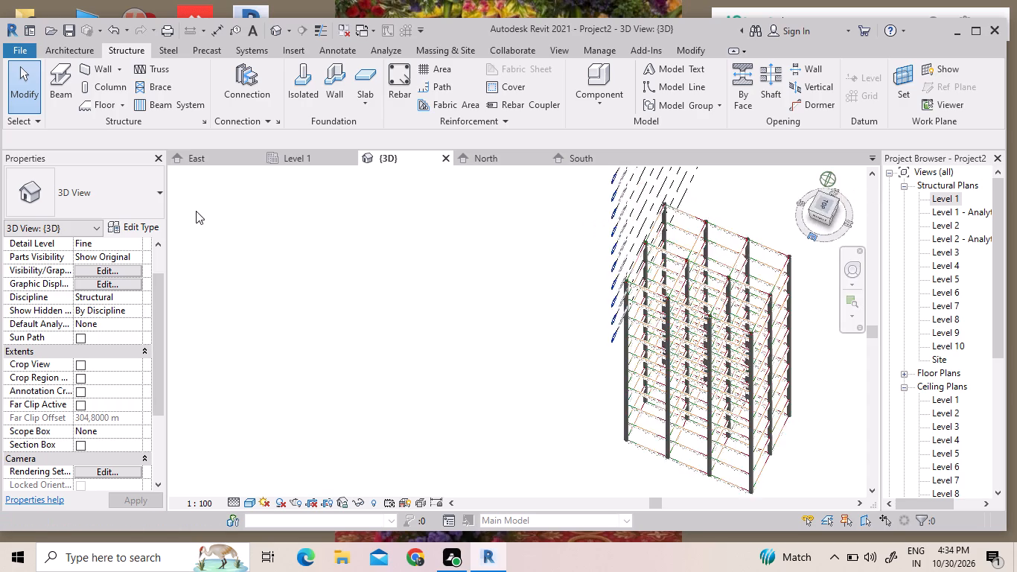
pyautogui.moveTo(196, 211); pyautogui.dragTo(205, 215)
pyautogui.scroll(-1, 880, 435)
pyautogui.moveTo(876, 435); pyautogui.dragTo(820, 430, button='middle')
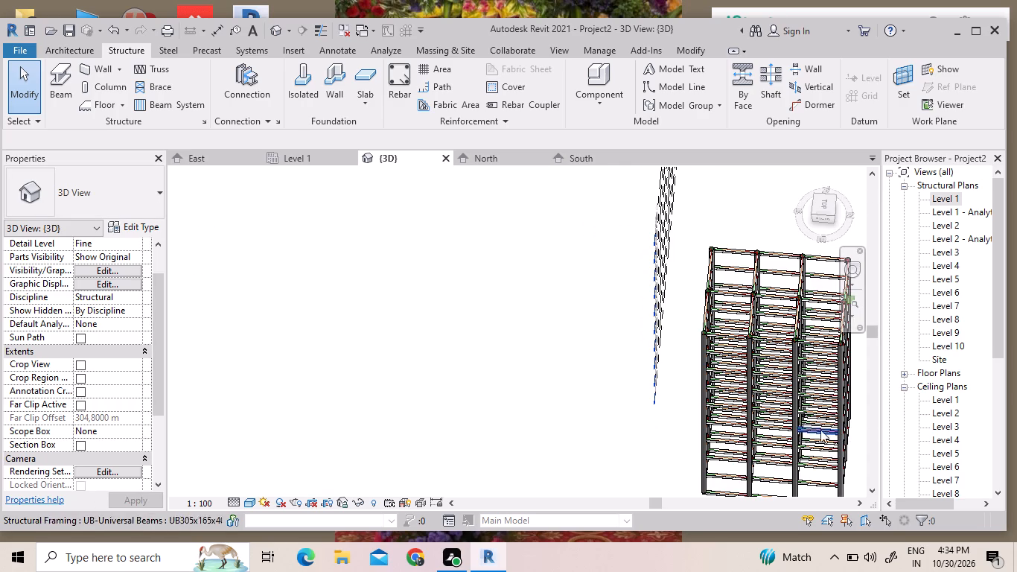
pyautogui.moveTo(820, 430); pyautogui.dragTo(754, 406, button='middle')
pyautogui.press('Escape')
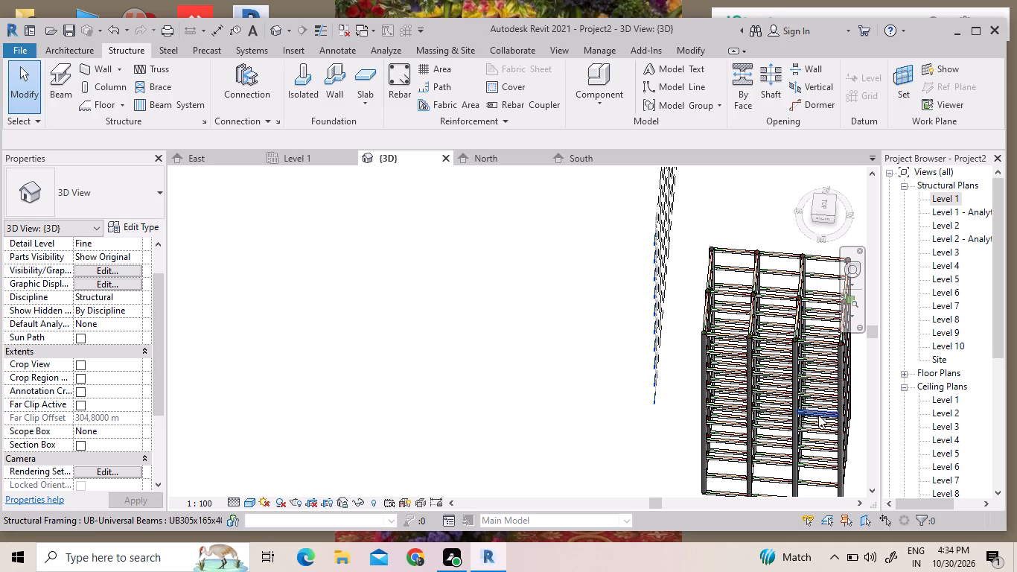
pyautogui.moveTo(855, 465); pyautogui.dragTo(690, 398, button='middle')
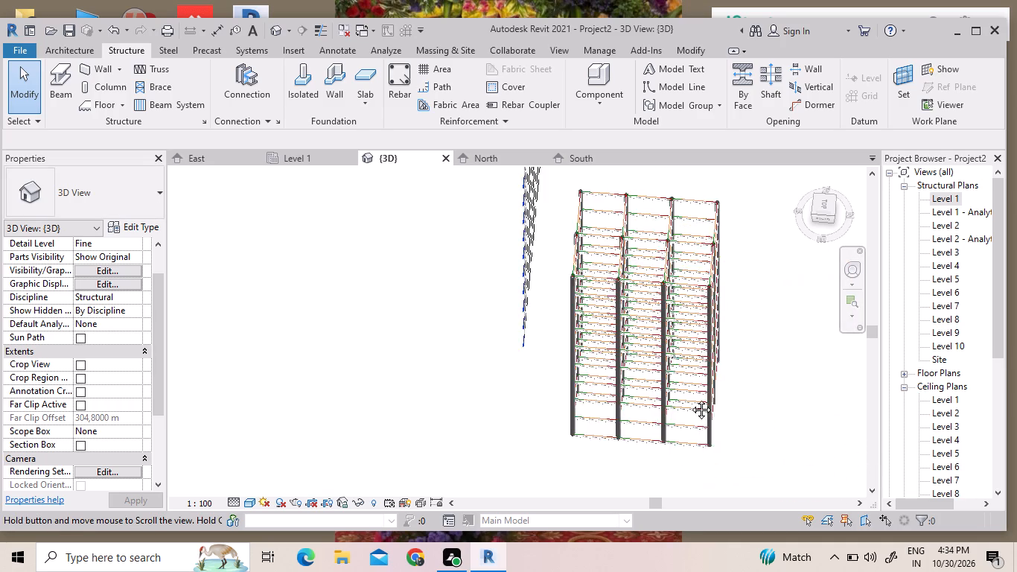
pyautogui.moveTo(690, 398); pyautogui.dragTo(672, 393, button='middle')
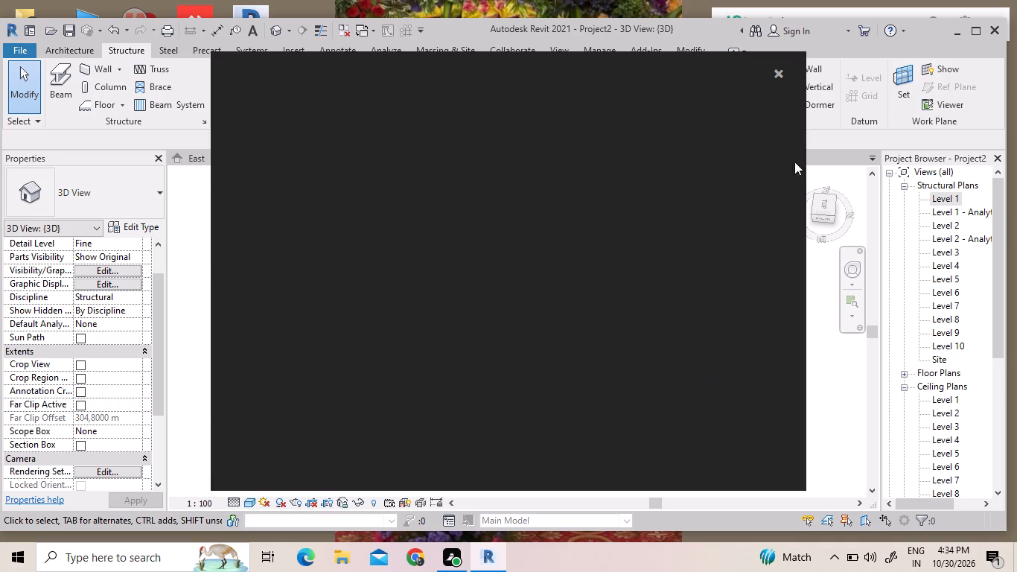
pyautogui.click(774, 76)
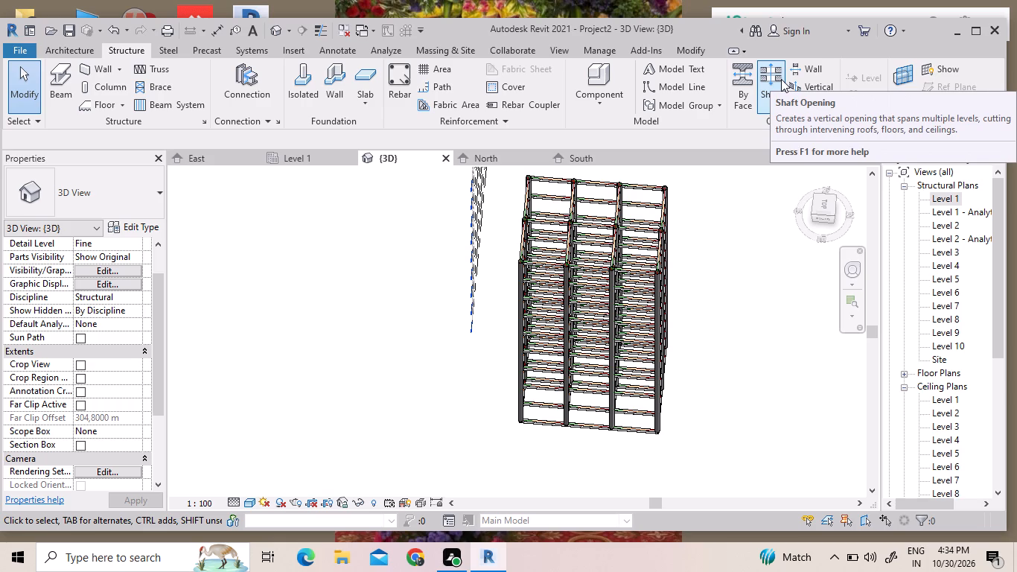
pyautogui.scroll(-1, 755, 322)
pyautogui.moveTo(753, 325); pyautogui.dragTo(625, 409, button='middle')
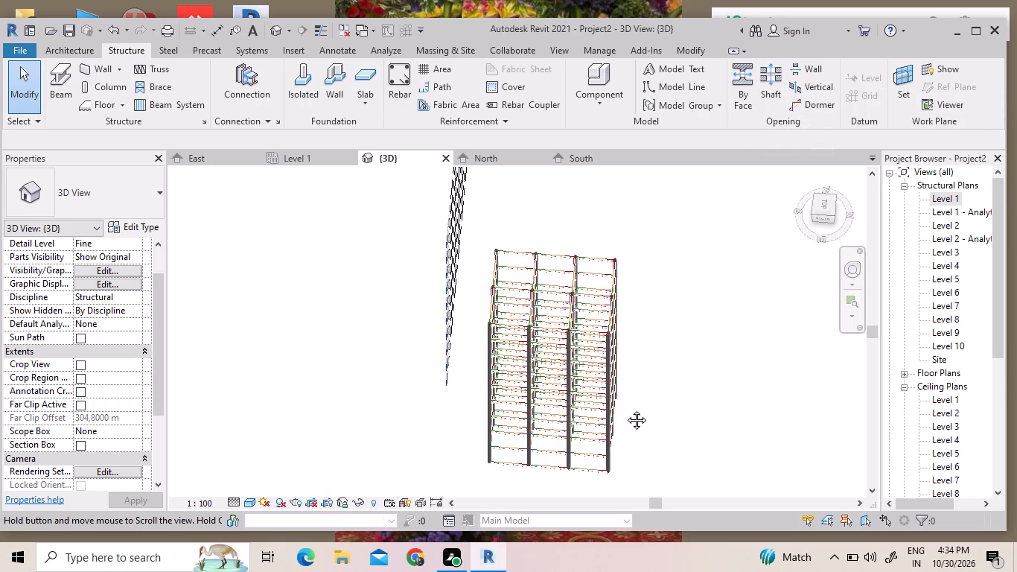
pyautogui.moveTo(625, 409); pyautogui.dragTo(558, 279, button='middle')
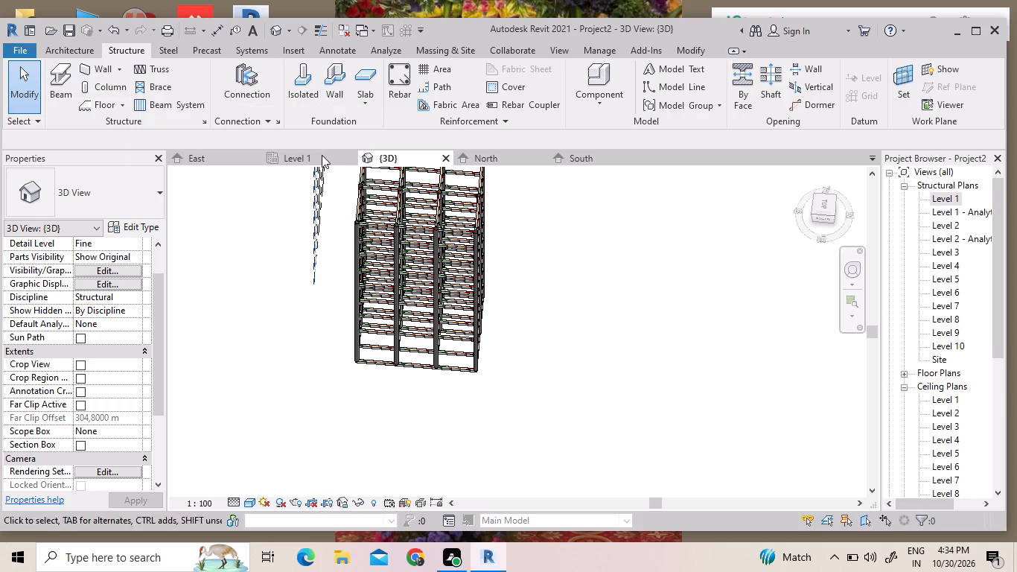
# Review the frame's bays in the East elevation, from the beams at Levels 1 and 2 up to Level 10.
pyautogui.click(318, 152)
pyautogui.click(212, 157)
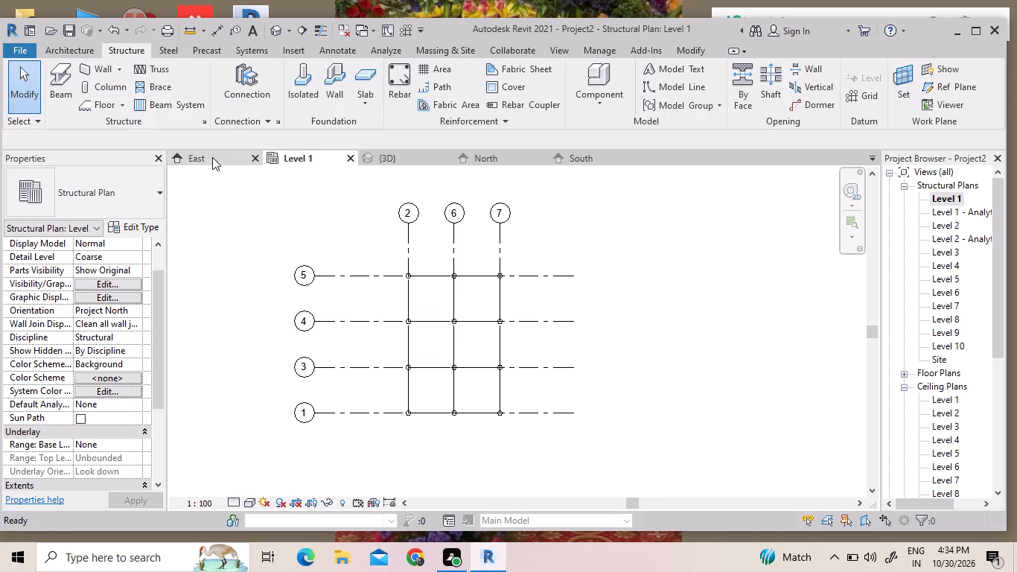
pyautogui.scroll(-7, 405, 368)
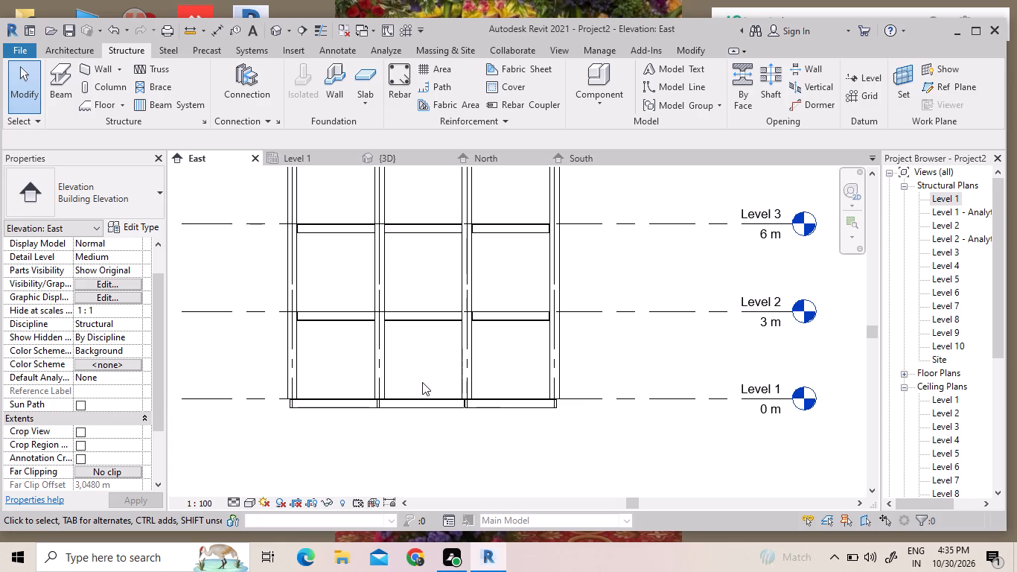
pyautogui.scroll(3, 378, 300)
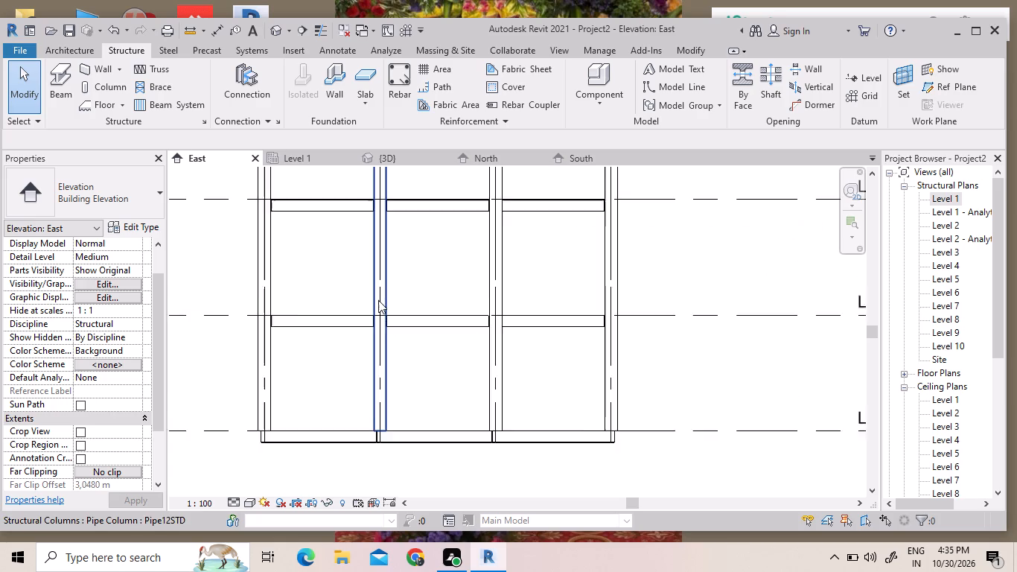
pyautogui.scroll(3, 378, 300)
pyautogui.scroll(3, 438, 355)
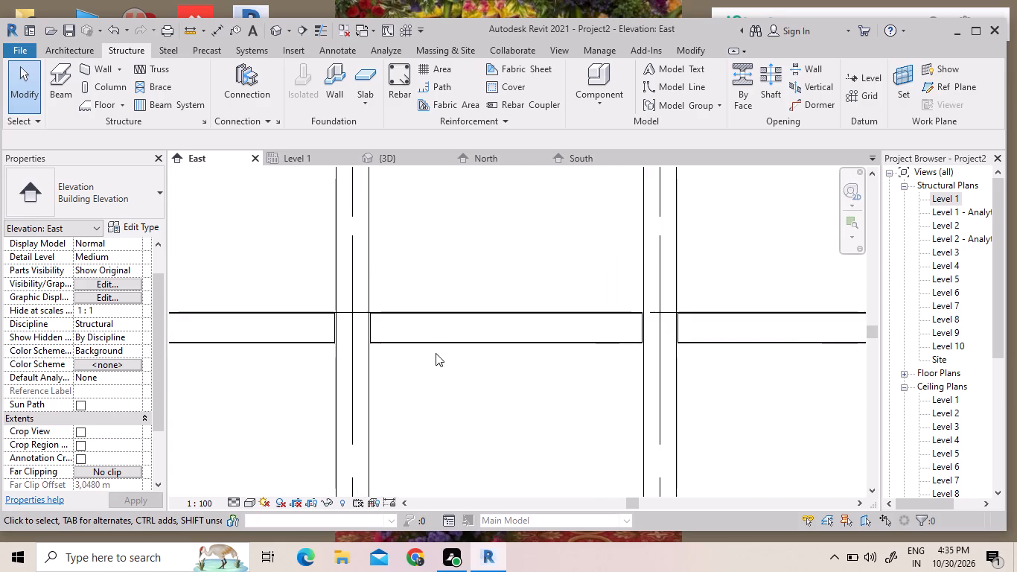
pyautogui.scroll(-2, 435, 353)
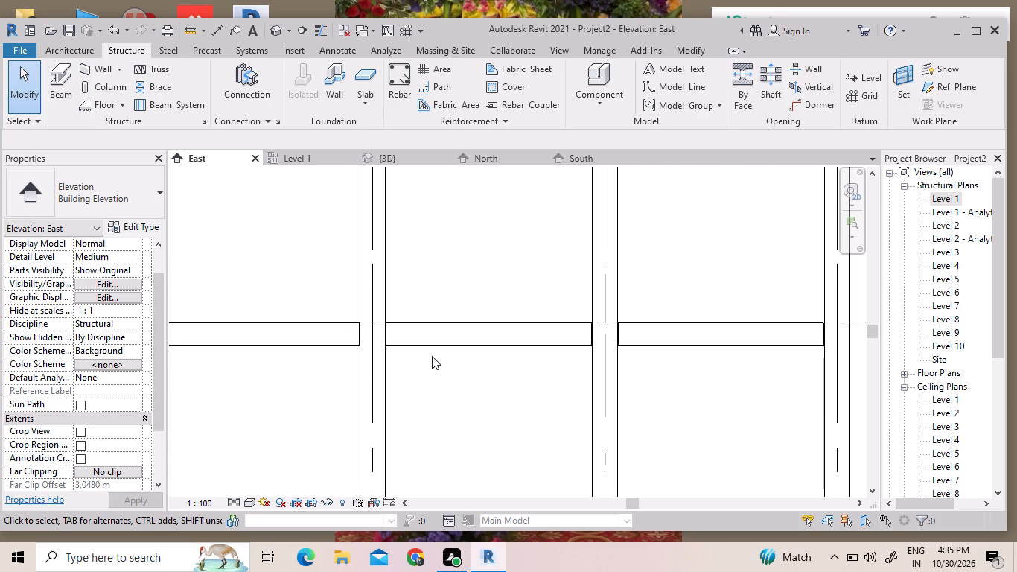
pyautogui.press('Escape')
pyautogui.scroll(-8, 464, 355)
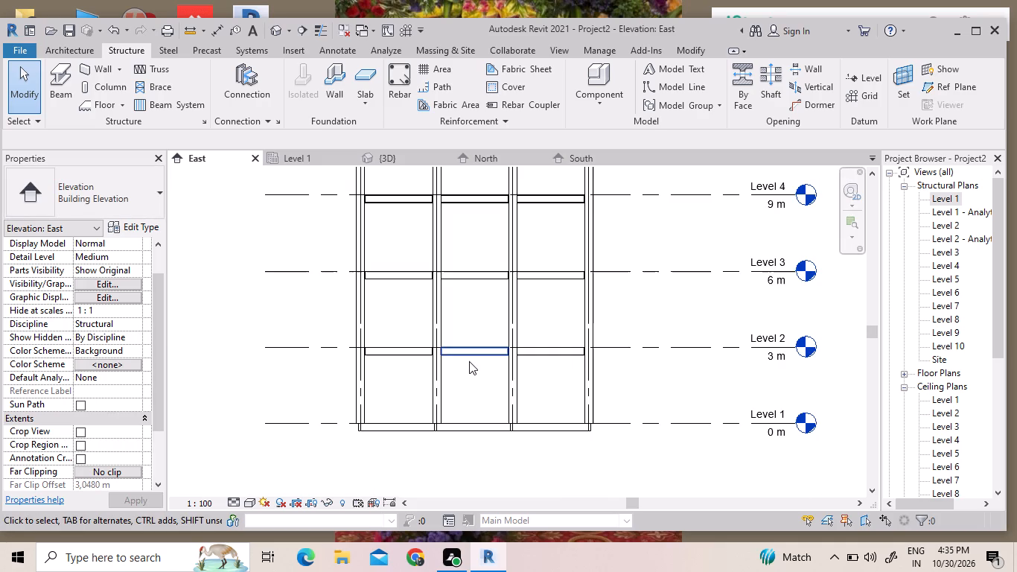
pyautogui.moveTo(468, 303); pyautogui.dragTo(478, 362, button='middle')
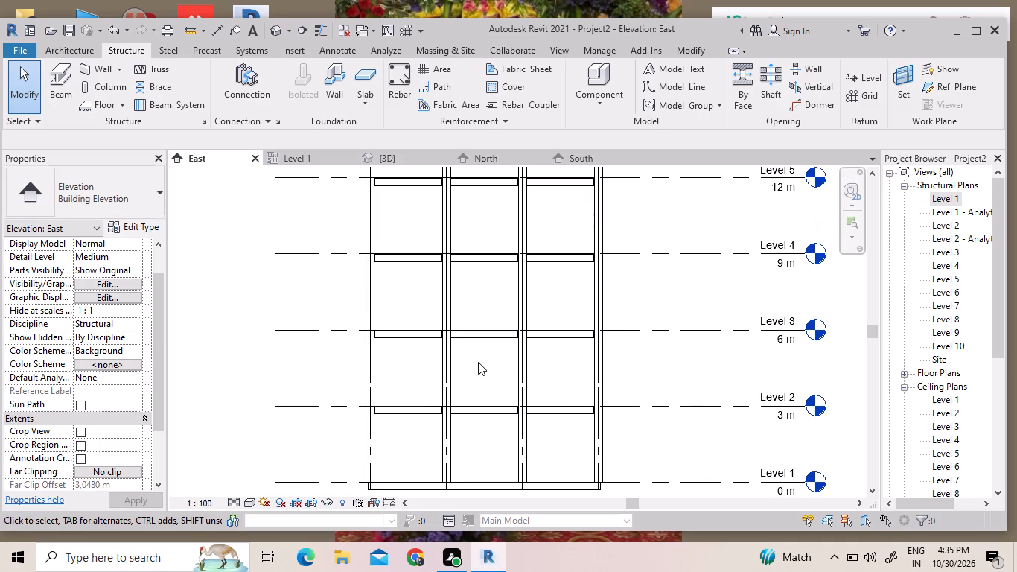
pyautogui.scroll(-2, 486, 375)
pyautogui.scroll(-2, 571, 405)
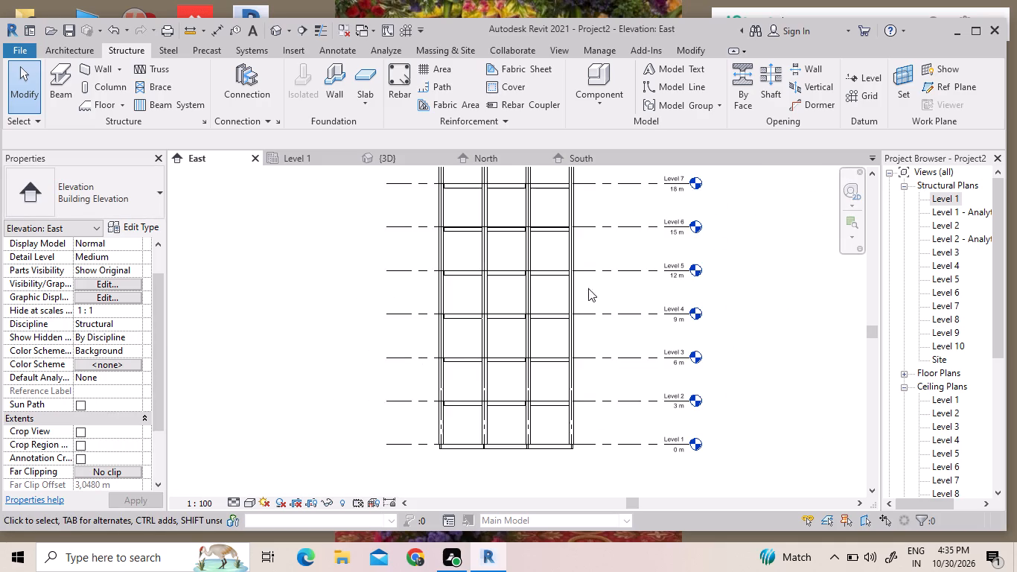
pyautogui.moveTo(605, 285); pyautogui.dragTo(596, 314, button='middle')
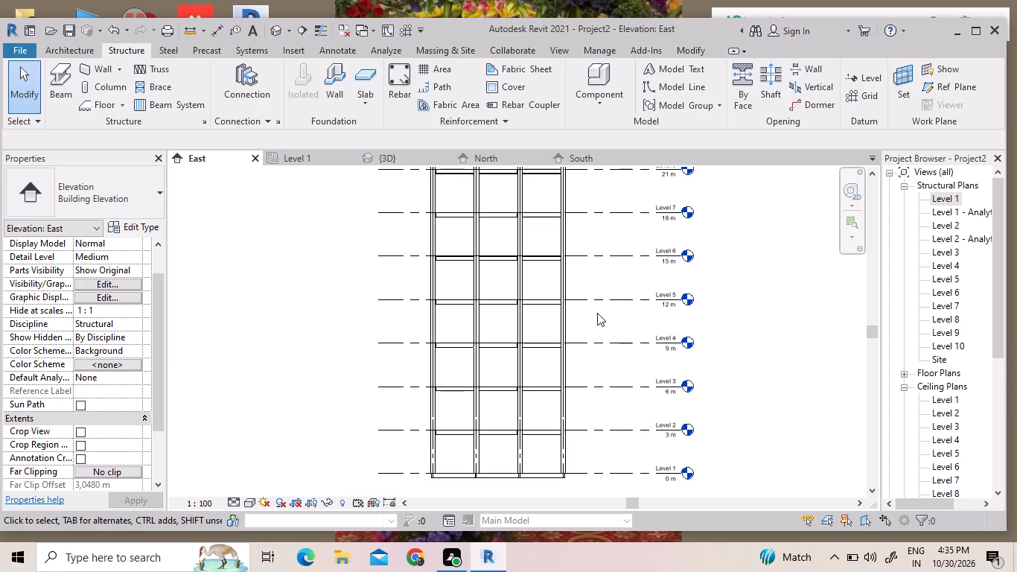
pyautogui.scroll(-1, 609, 330)
pyautogui.moveTo(609, 330); pyautogui.dragTo(578, 392, button='middle')
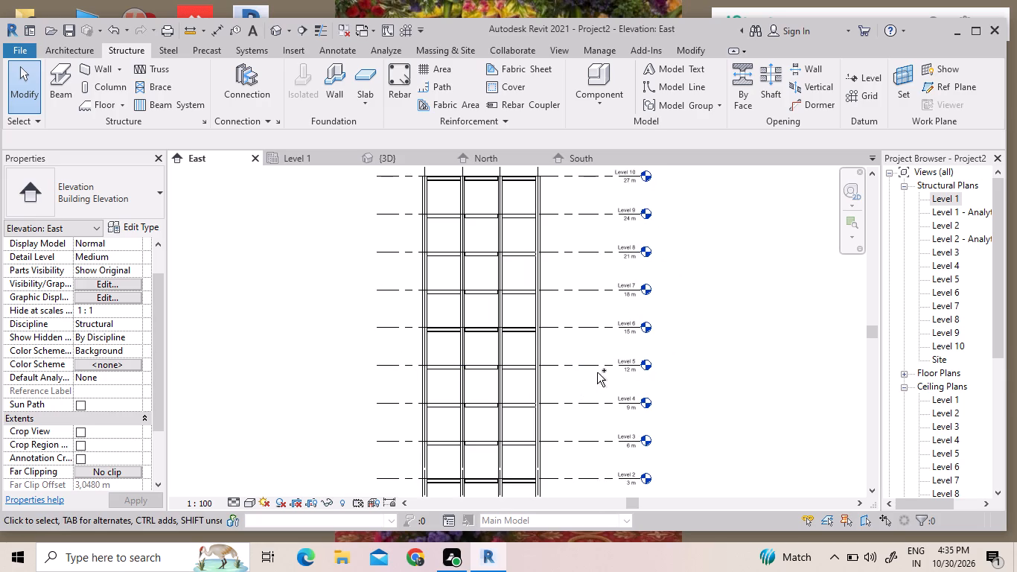
pyautogui.keyDown('ctrl'); pyautogui.moveTo(589, 372); pyautogui.dragTo(571, 411, button='middle'); pyautogui.keyUp('ctrl')
pyautogui.keyDown('ctrl'); pyautogui.scroll(-1, 587, 372); pyautogui.keyUp('ctrl')
pyautogui.scroll(-3, 571, 409)
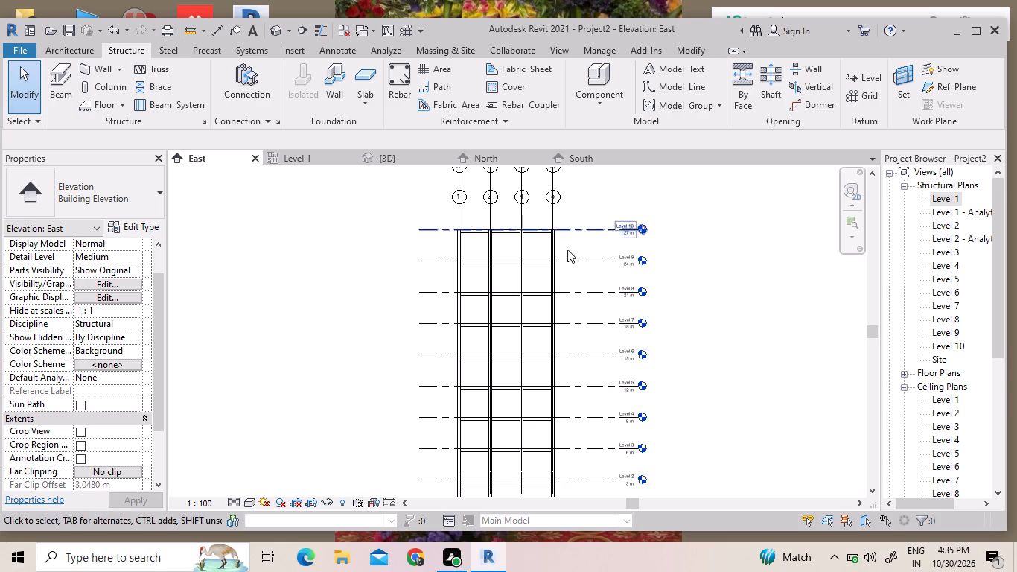
# Examine the upper bays of the frame in the East elevation, from Level 10 down to Level 7.
pyautogui.moveTo(565, 258); pyautogui.dragTo(527, 252, button='middle')
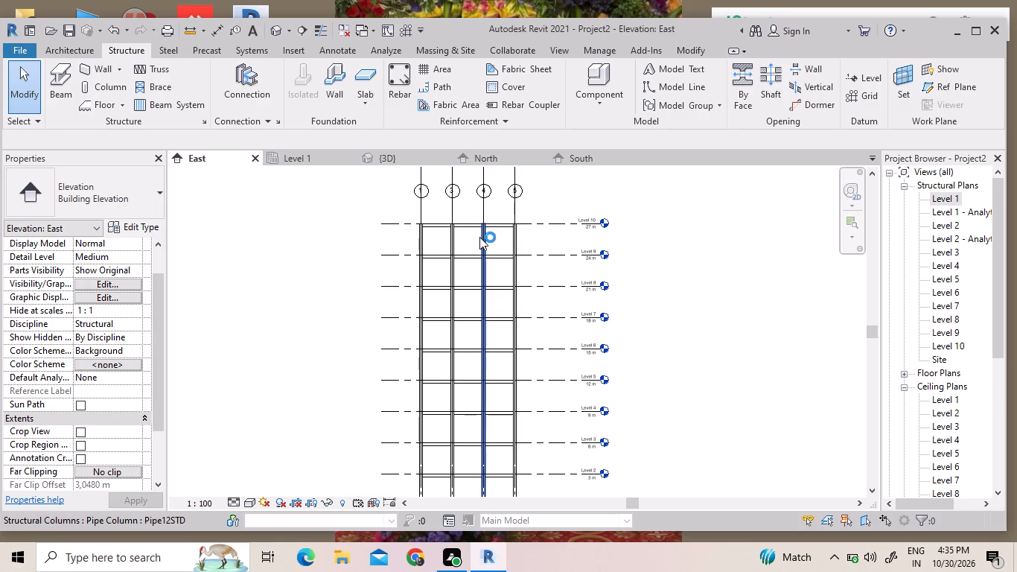
pyautogui.scroll(2, 495, 231)
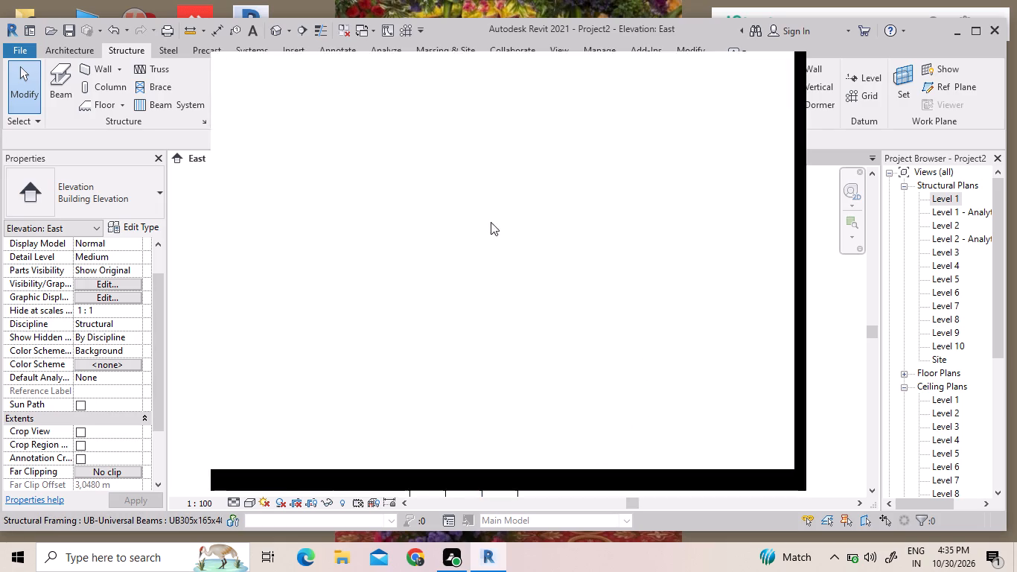
pyautogui.click(777, 65)
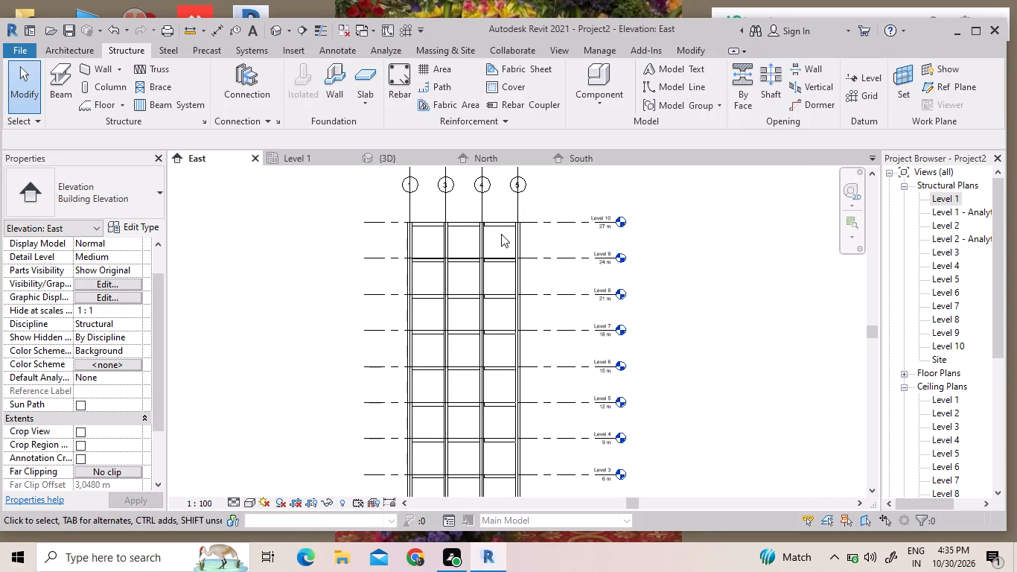
pyautogui.moveTo(501, 234); pyautogui.dragTo(489, 240, button='middle')
pyautogui.scroll(3, 489, 240)
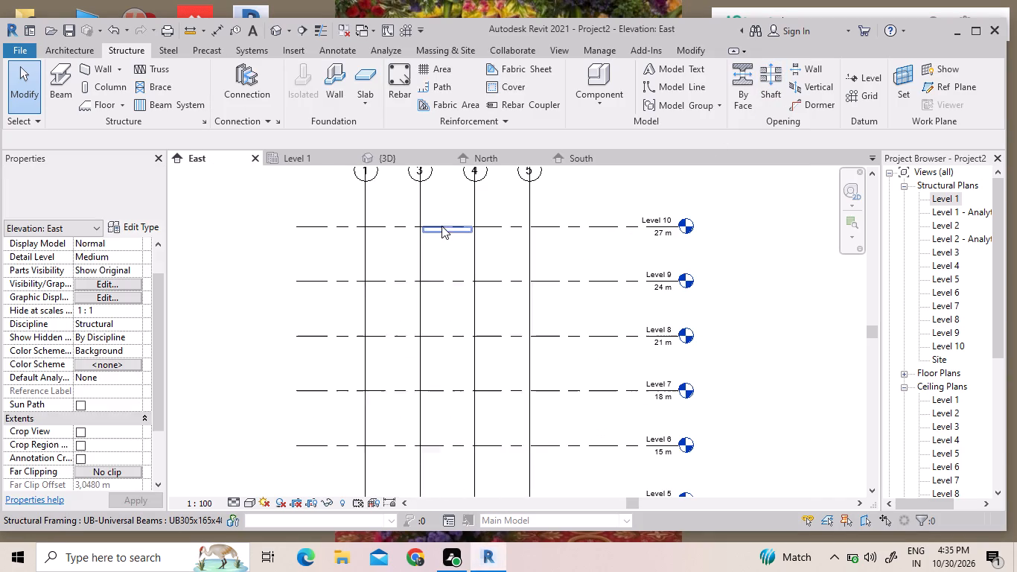
pyautogui.scroll(3, 377, 226)
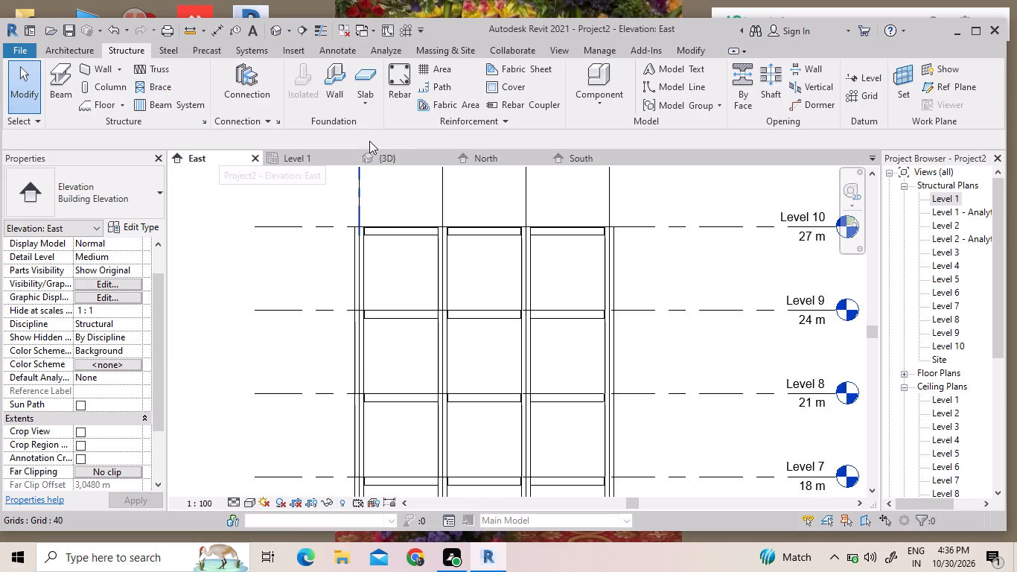
# Examine the whole frame in the 3D view from above, several corners and the right side, ending close on the beam and column joints.
pyautogui.click(399, 150)
pyautogui.scroll(-1, 571, 343)
pyautogui.moveTo(570, 343); pyautogui.dragTo(569, 344, button='middle')
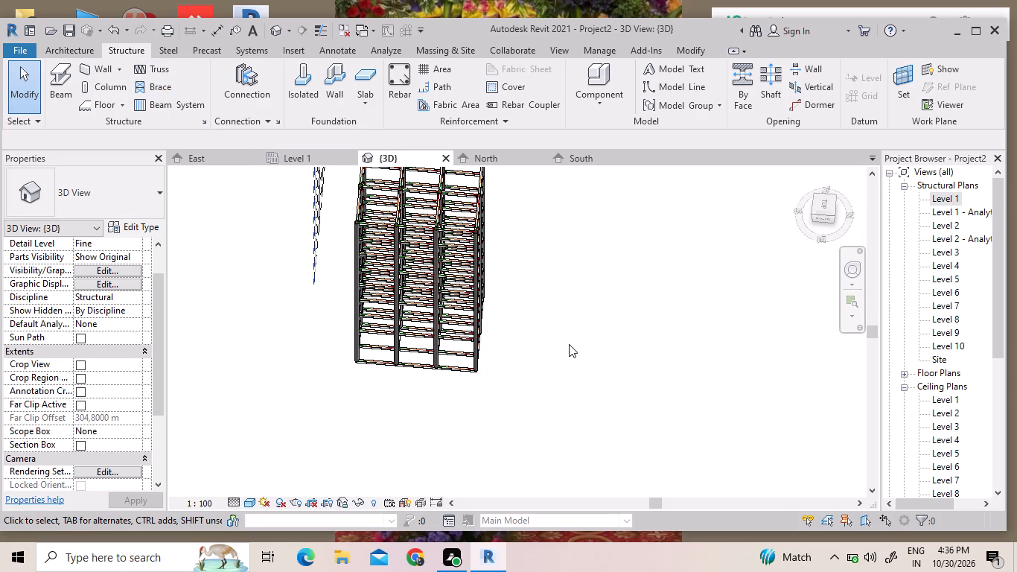
pyautogui.scroll(-1, 569, 344)
pyautogui.moveTo(569, 344); pyautogui.dragTo(468, 465, button='middle')
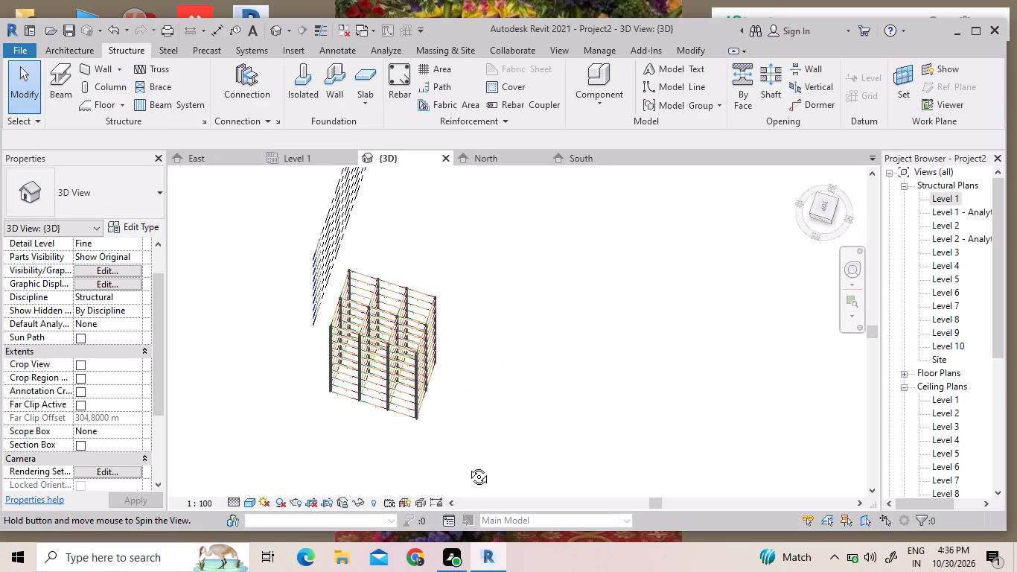
pyautogui.moveTo(468, 465); pyautogui.dragTo(369, 270, button='middle')
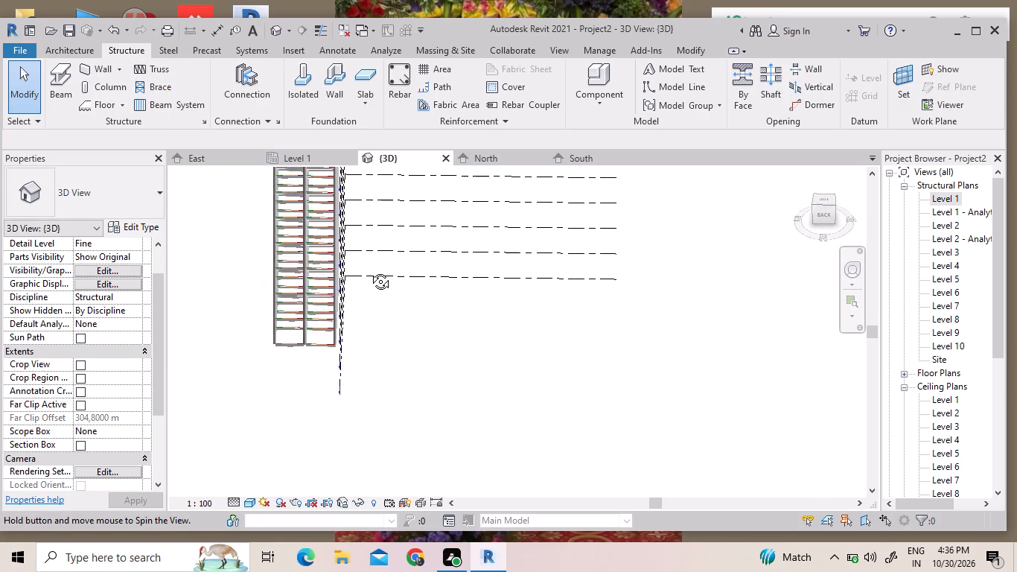
pyautogui.moveTo(369, 270); pyautogui.dragTo(299, 273, button='middle')
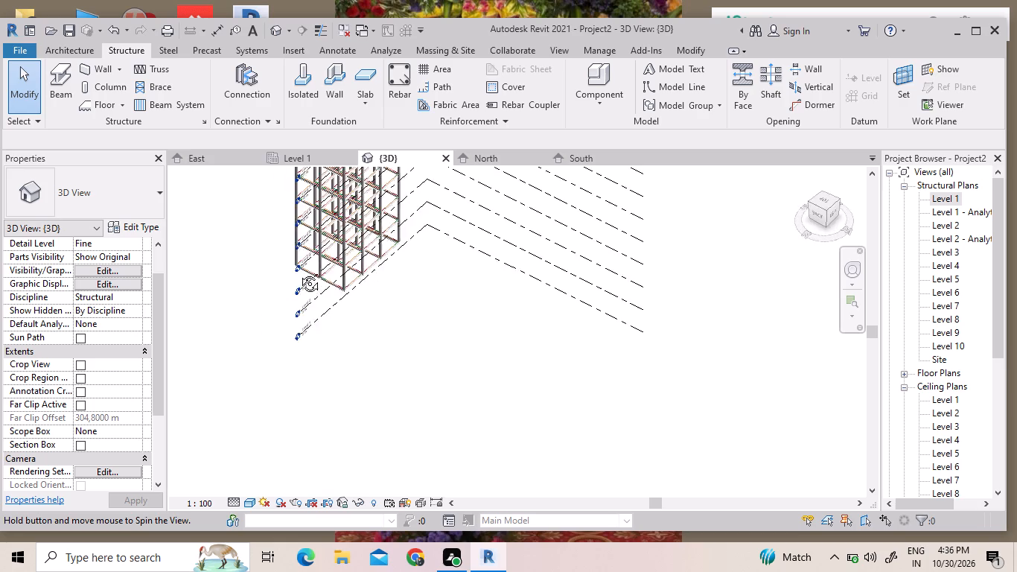
pyautogui.moveTo(299, 273); pyautogui.dragTo(482, 332, button='middle')
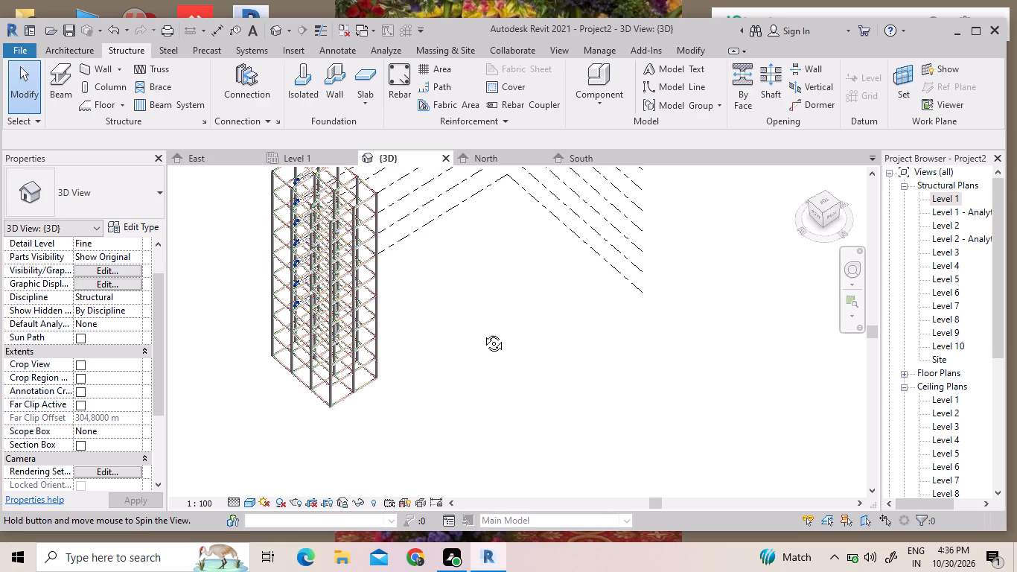
pyautogui.moveTo(482, 332); pyautogui.dragTo(485, 325, button='middle')
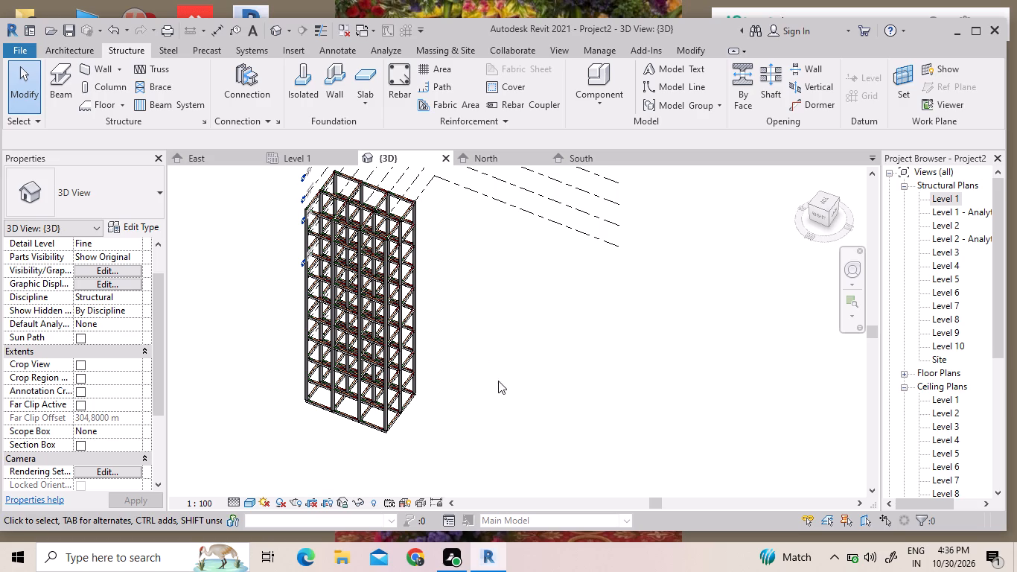
pyautogui.moveTo(471, 328); pyautogui.dragTo(471, 387, button='middle')
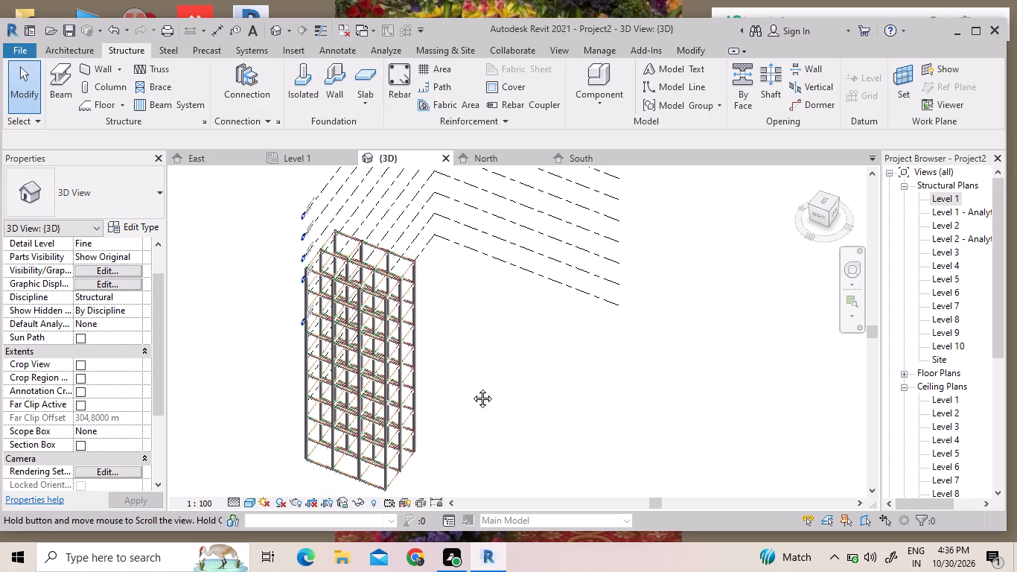
pyautogui.moveTo(471, 387); pyautogui.dragTo(519, 250, button='middle')
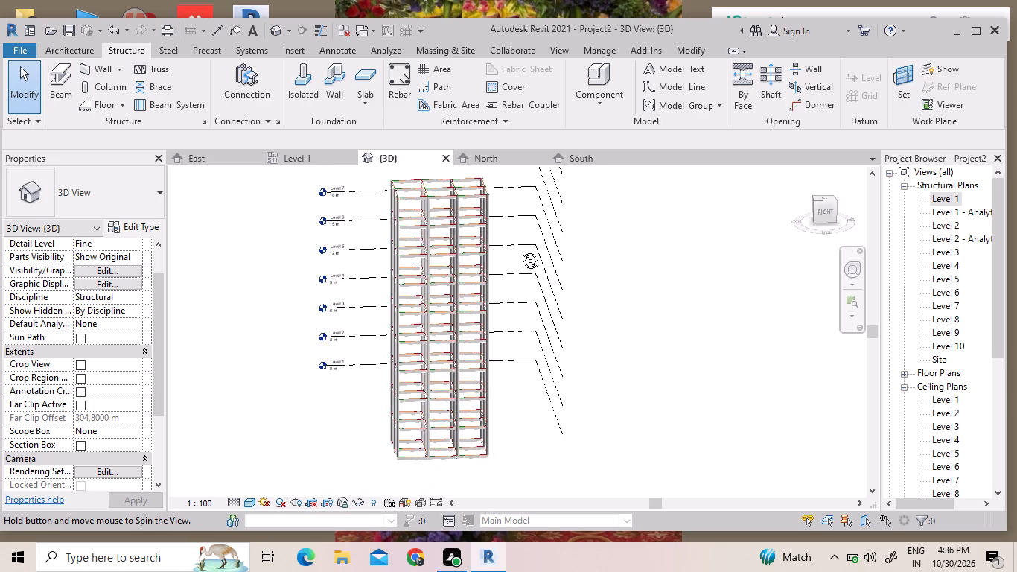
pyautogui.moveTo(519, 250); pyautogui.dragTo(509, 243, button='middle')
pyautogui.scroll(4, 412, 353)
pyautogui.scroll(3, 434, 422)
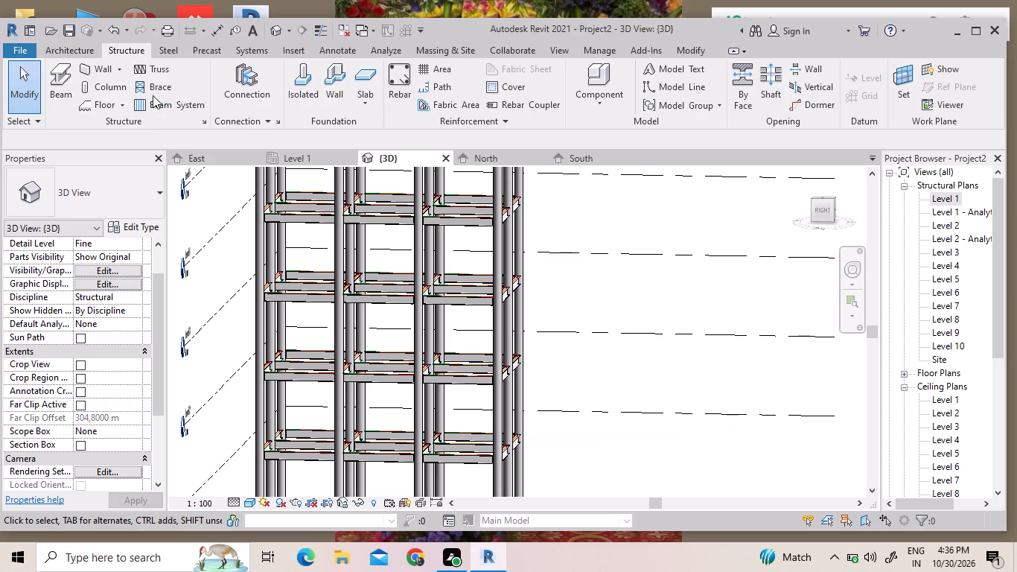
# Start placing an isolated foundation in the 3D view and open its list of footing types.
pyautogui.click(295, 77)
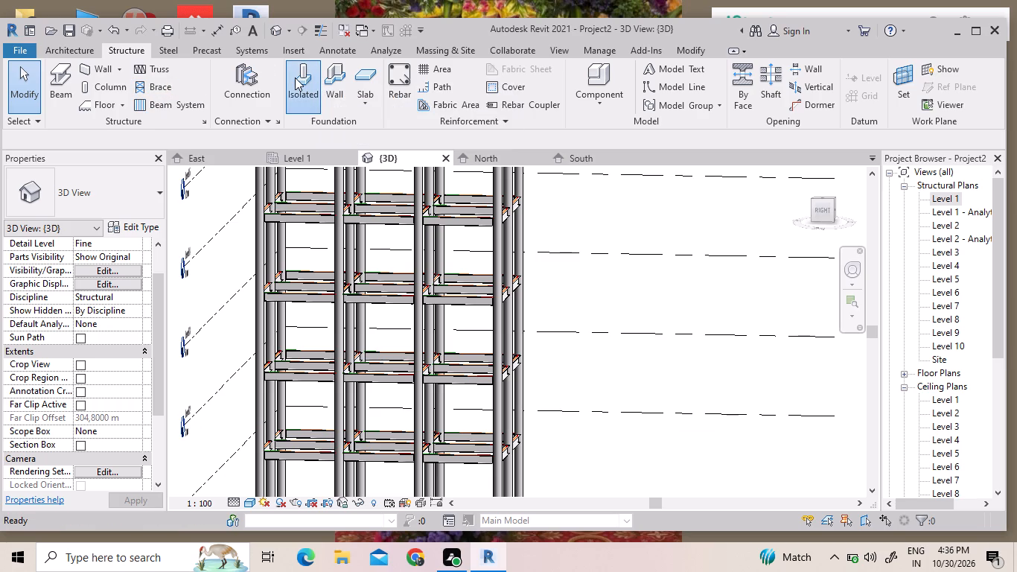
pyautogui.click(120, 206)
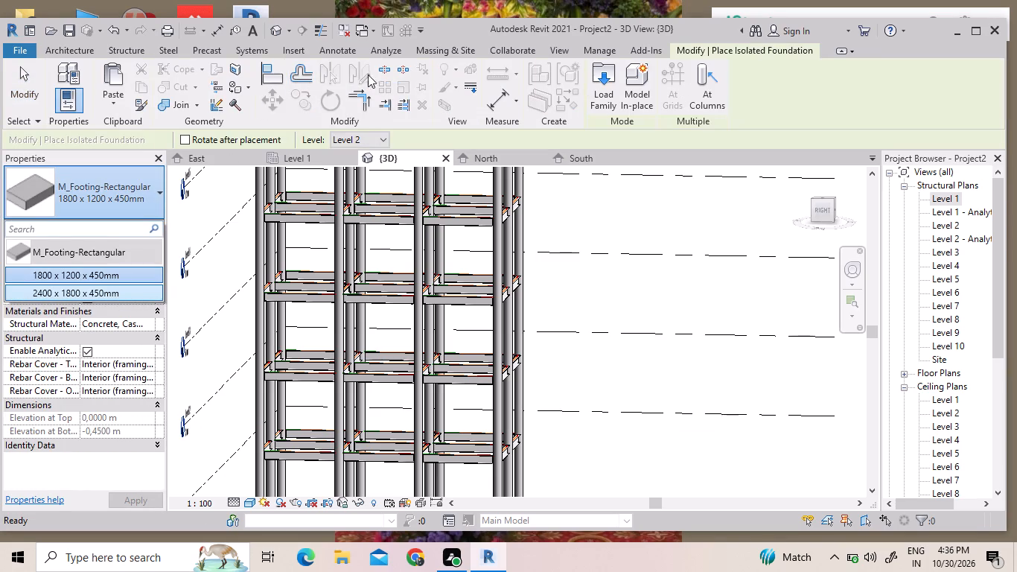
# Browse the Steel and AISC 14.1 folders of the family library for a foundation family to load.
pyautogui.click(601, 79)
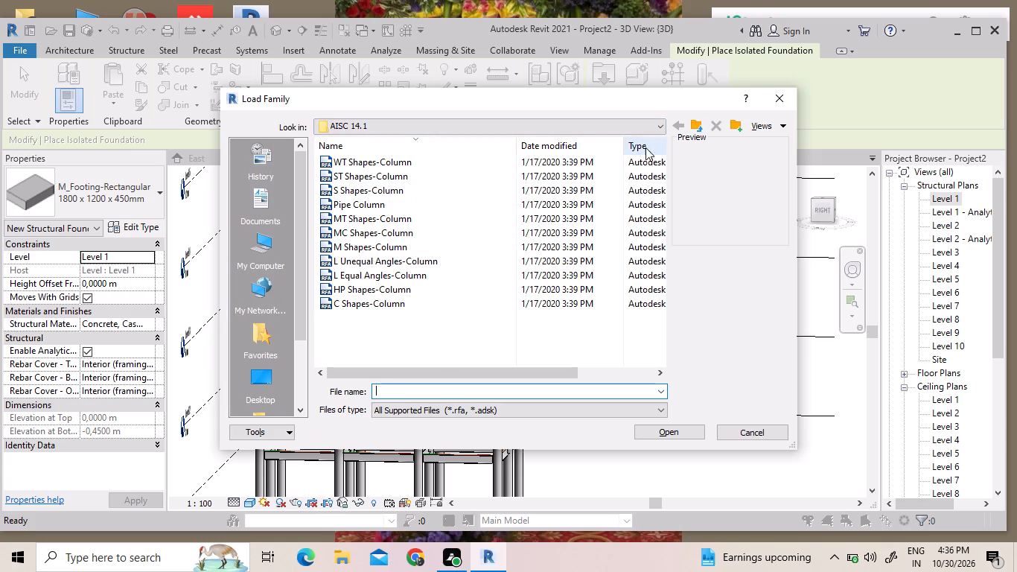
pyautogui.click(316, 375)
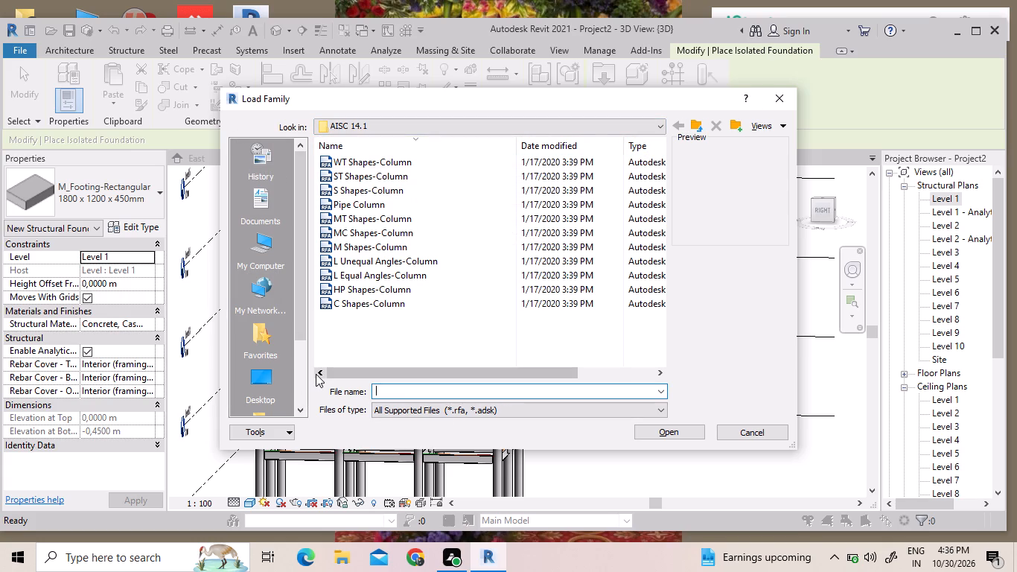
pyautogui.click(321, 373)
pyautogui.scroll(-1, 258, 363)
pyautogui.click(347, 131)
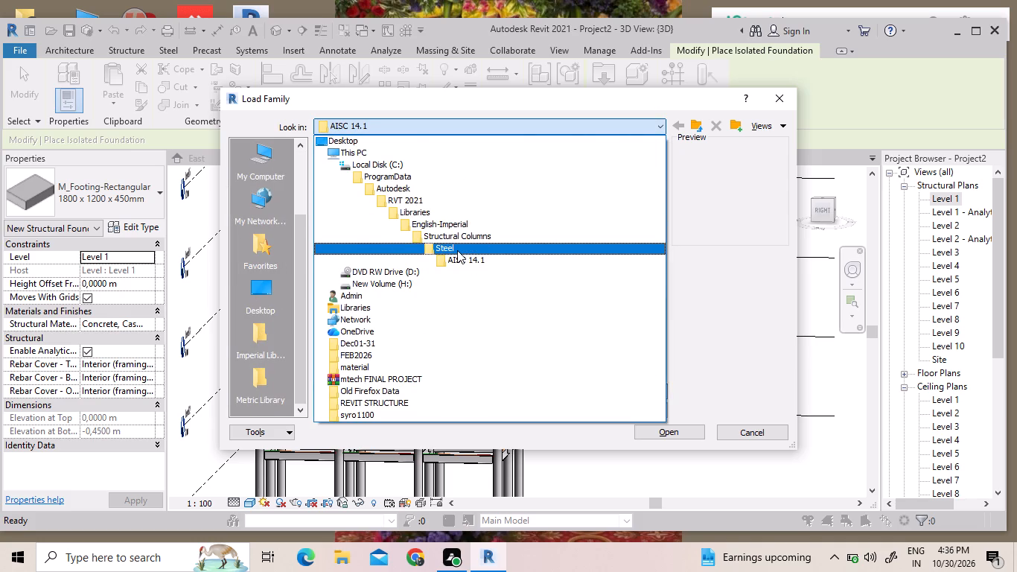
pyautogui.click(457, 250)
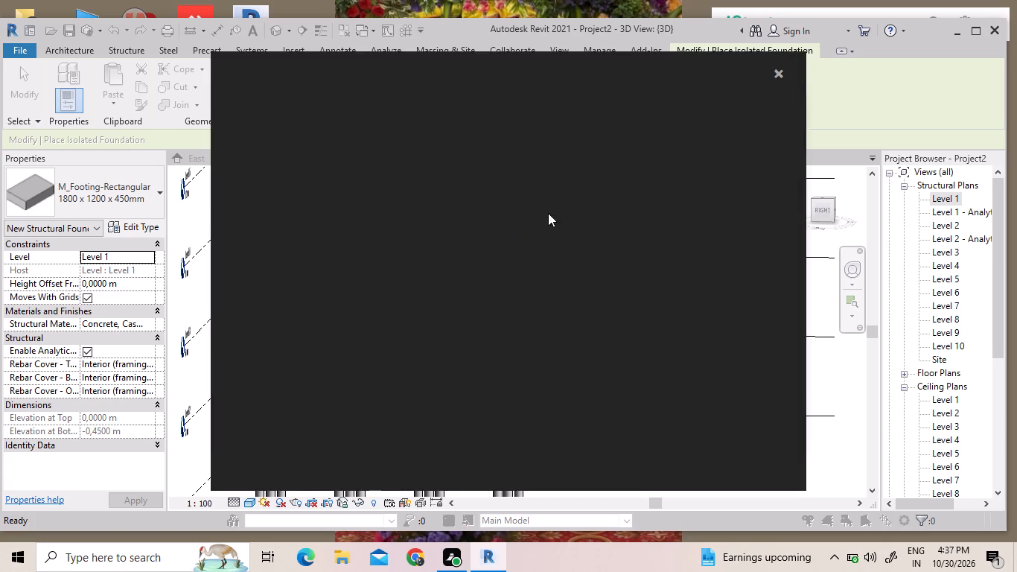
pyautogui.click(780, 71)
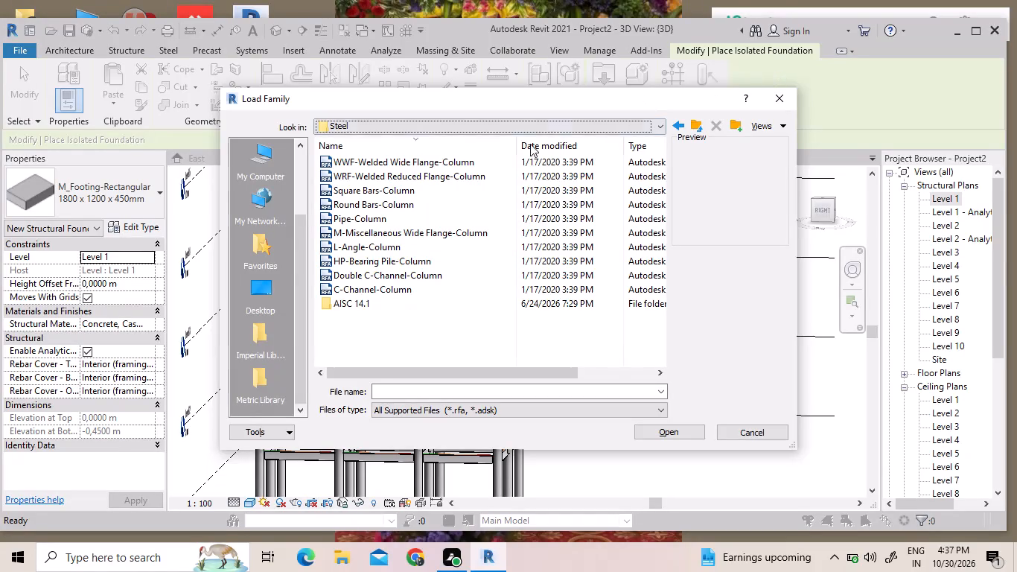
pyautogui.scroll(3, 451, 179)
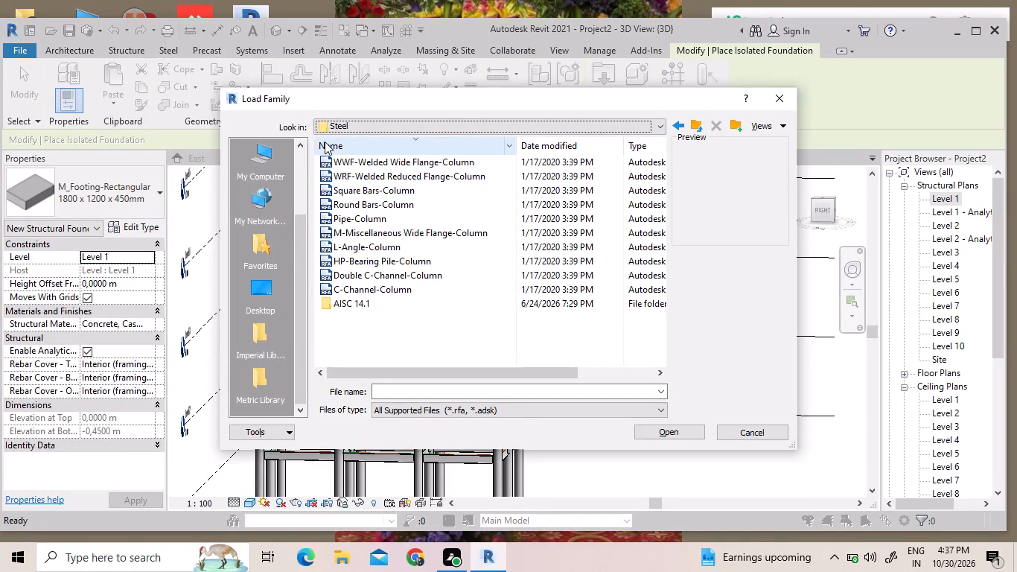
pyautogui.click(324, 142)
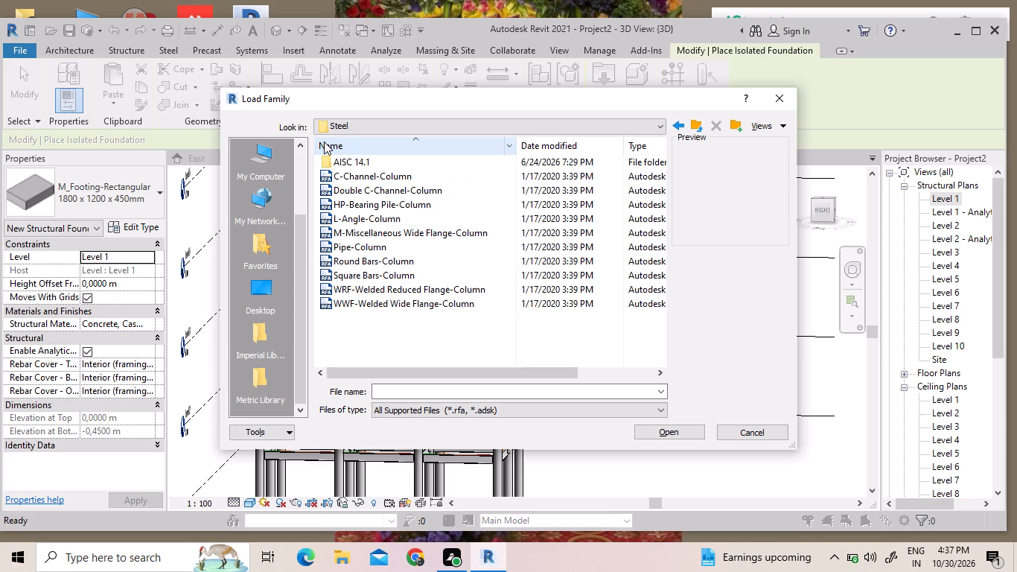
pyautogui.doubleClick(332, 156)
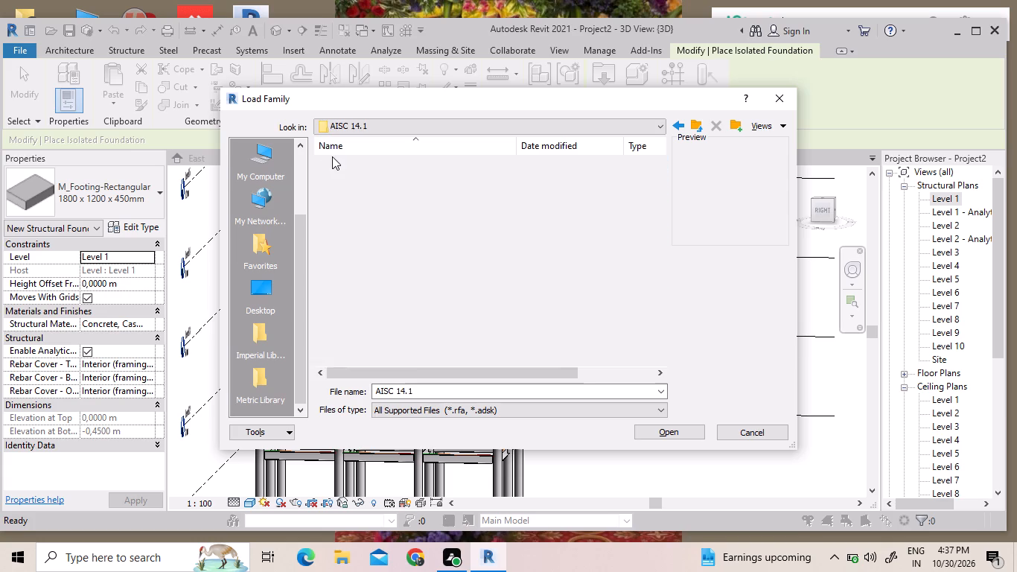
pyautogui.click(682, 127)
pyautogui.click(682, 127)
pyautogui.click(682, 127)
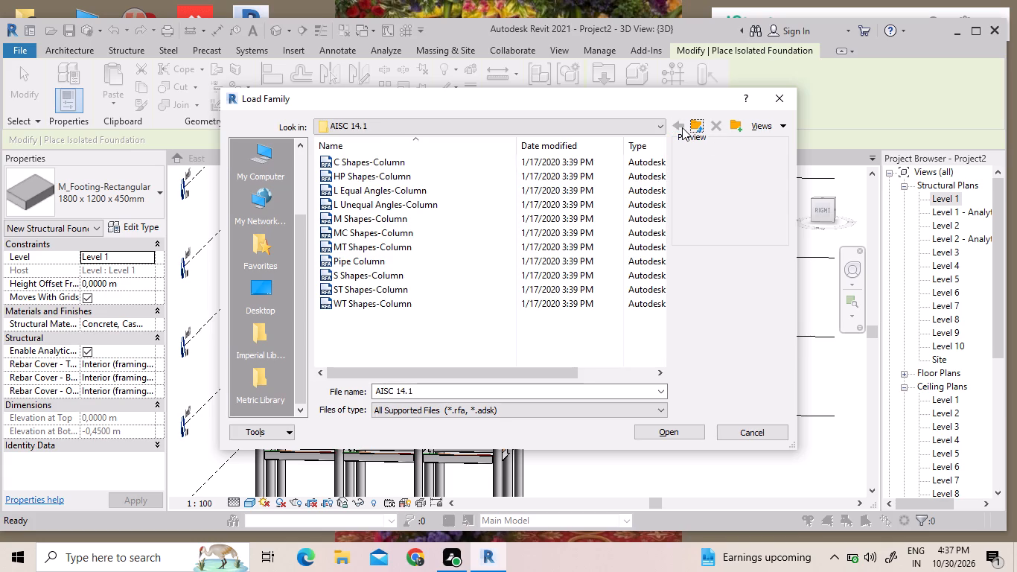
pyautogui.doubleClick(682, 127)
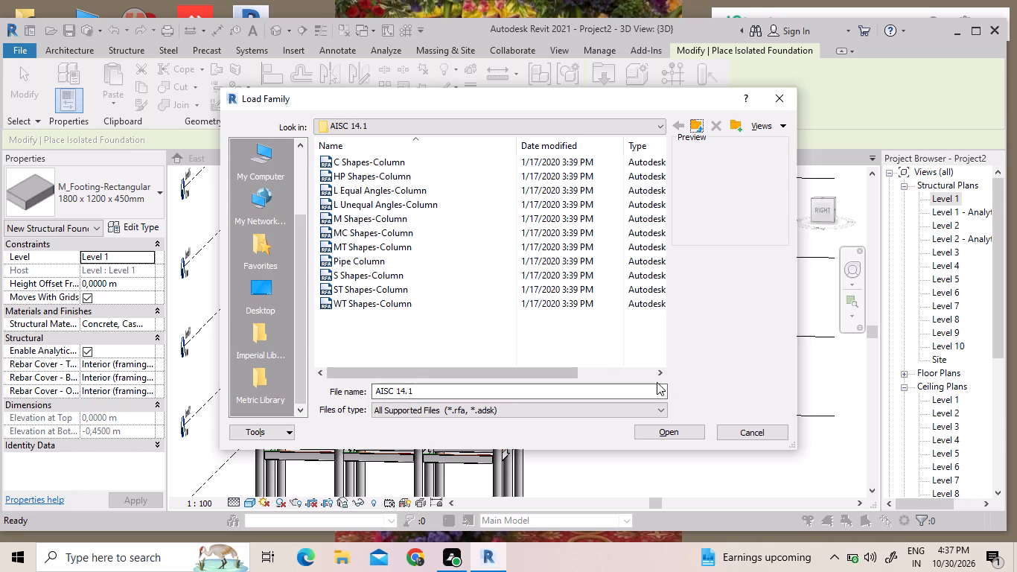
pyautogui.click(663, 391)
pyautogui.click(663, 391)
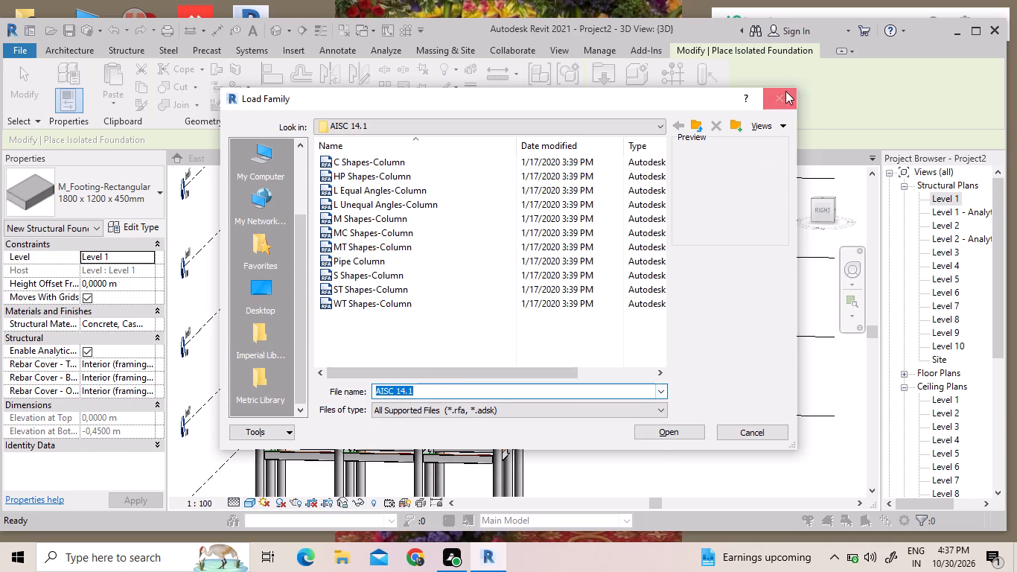
pyautogui.click(785, 90)
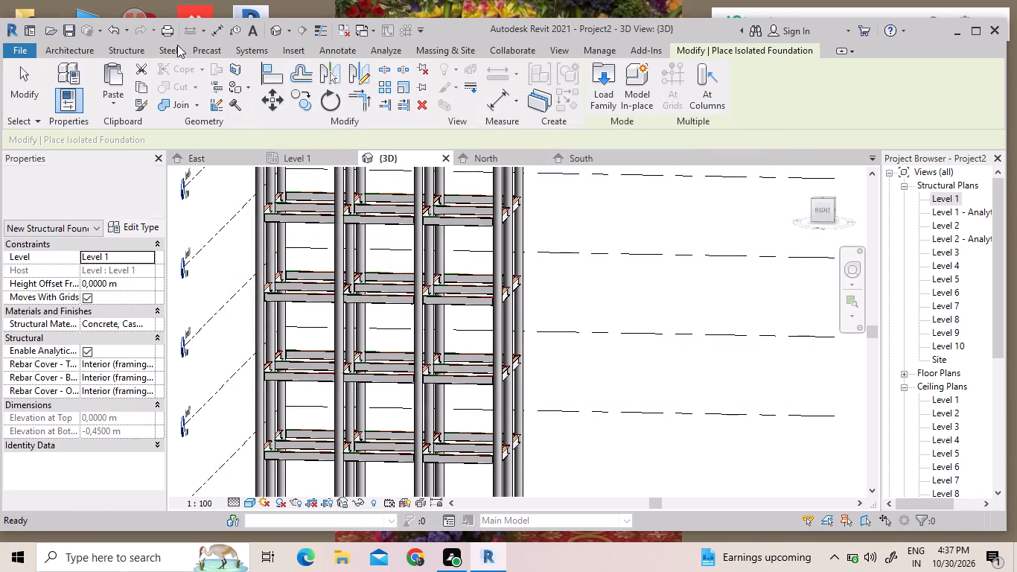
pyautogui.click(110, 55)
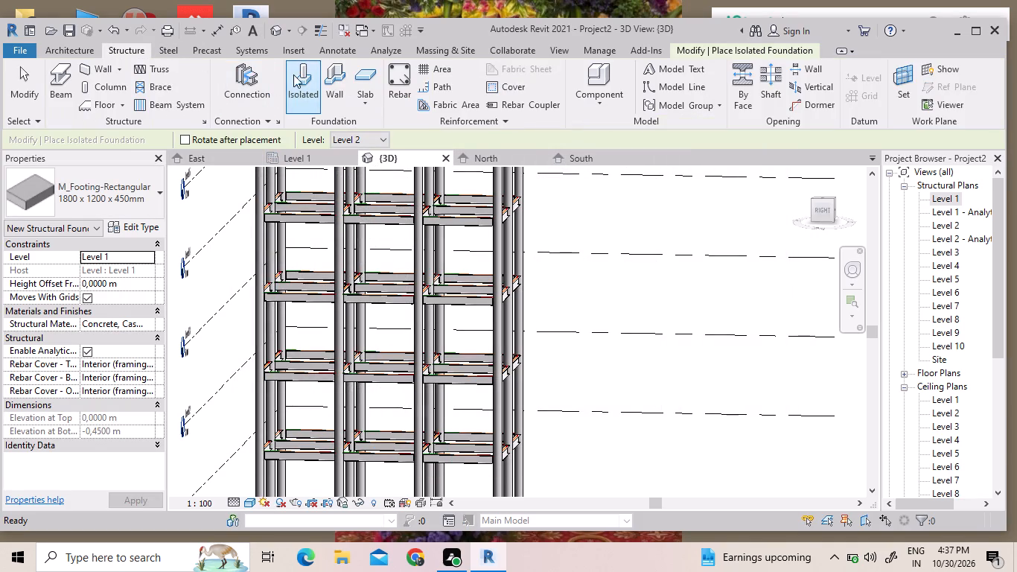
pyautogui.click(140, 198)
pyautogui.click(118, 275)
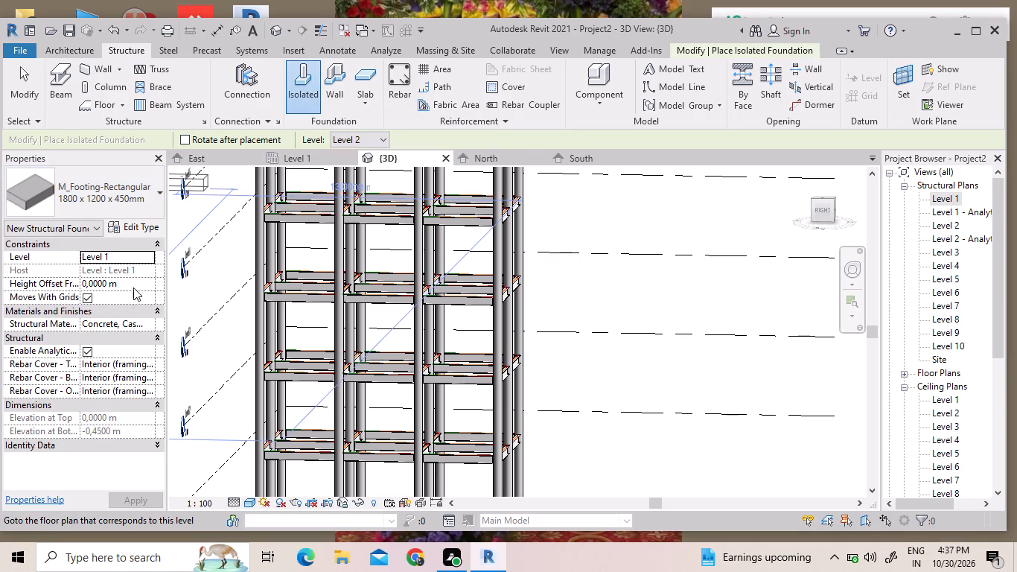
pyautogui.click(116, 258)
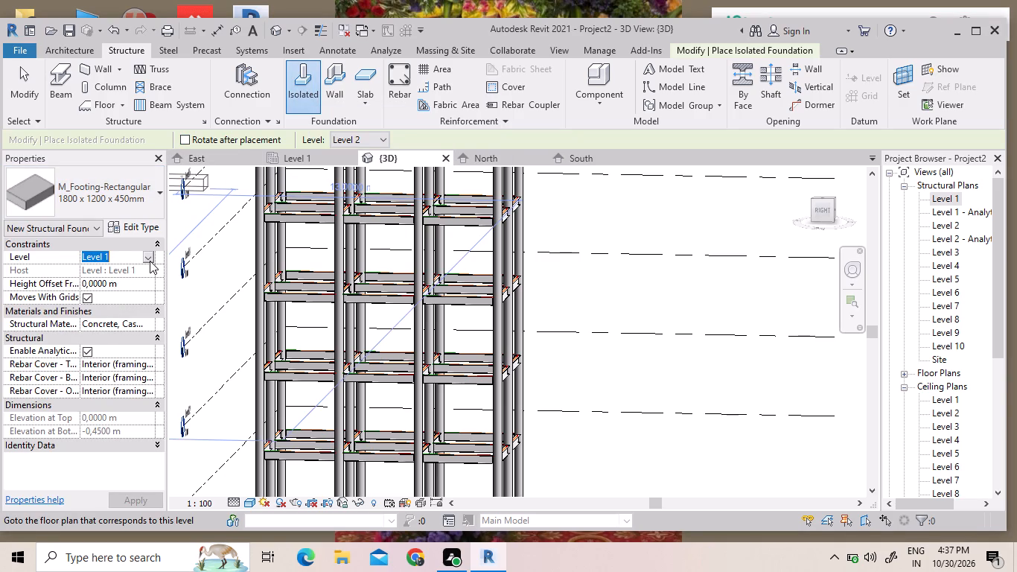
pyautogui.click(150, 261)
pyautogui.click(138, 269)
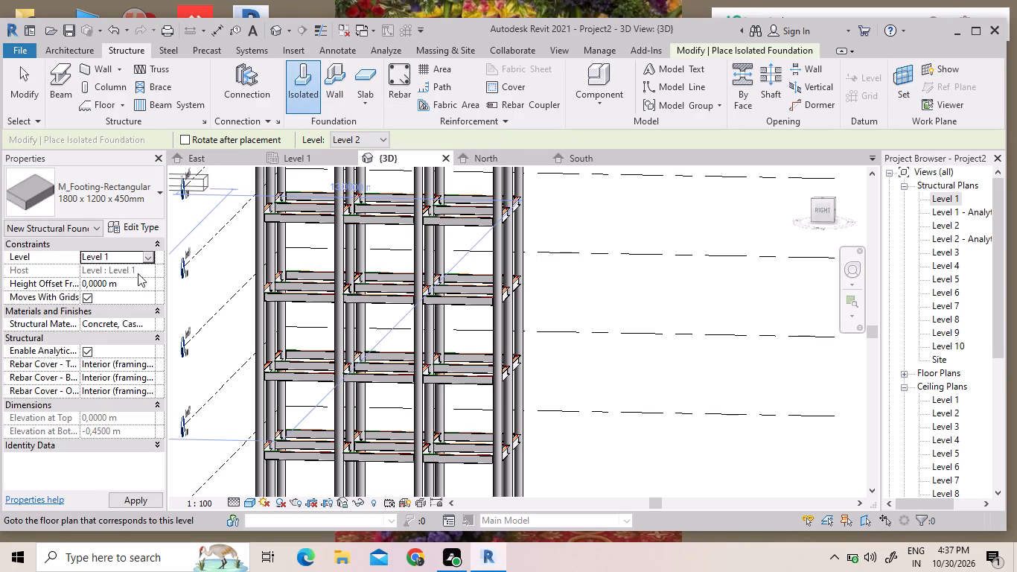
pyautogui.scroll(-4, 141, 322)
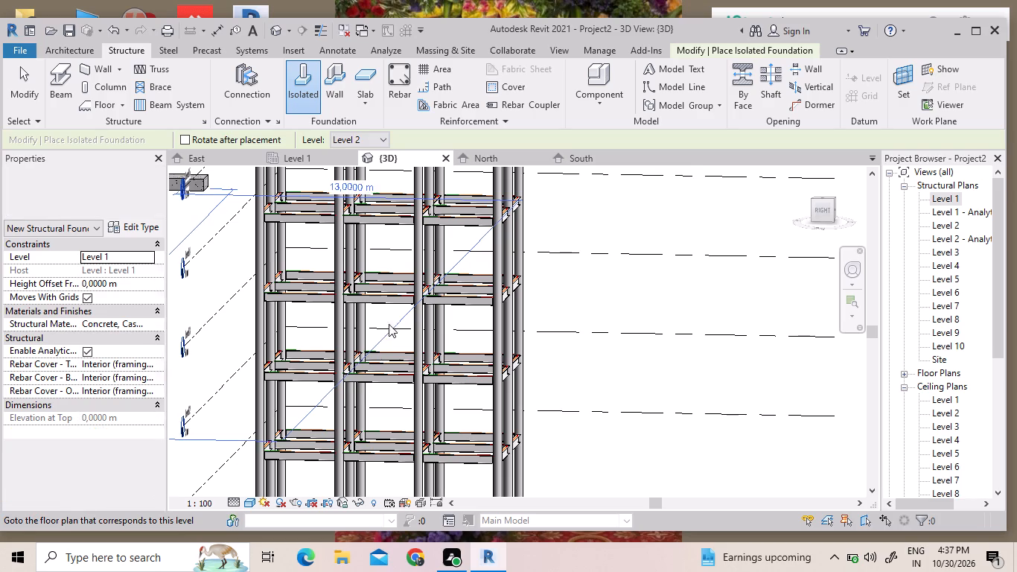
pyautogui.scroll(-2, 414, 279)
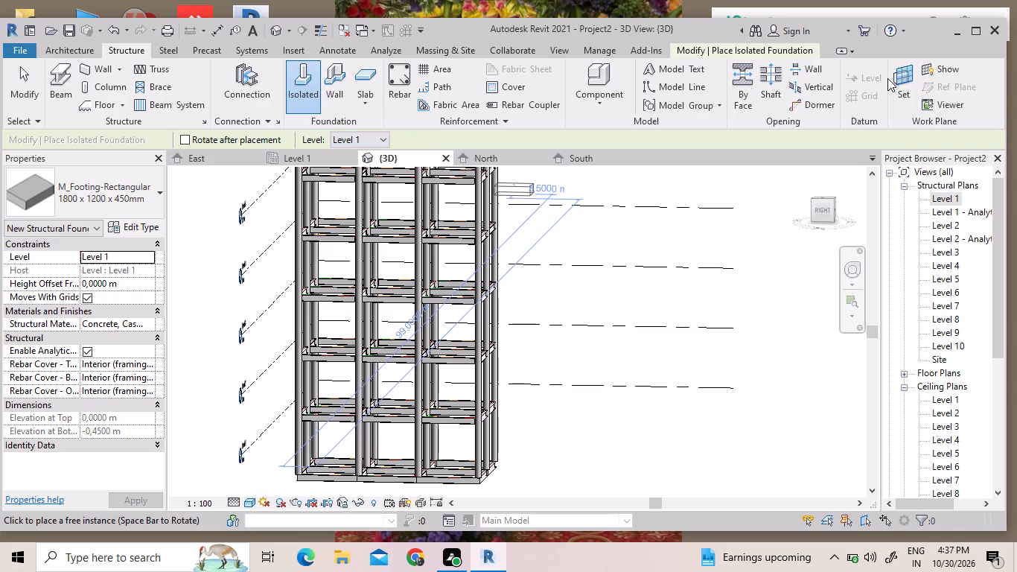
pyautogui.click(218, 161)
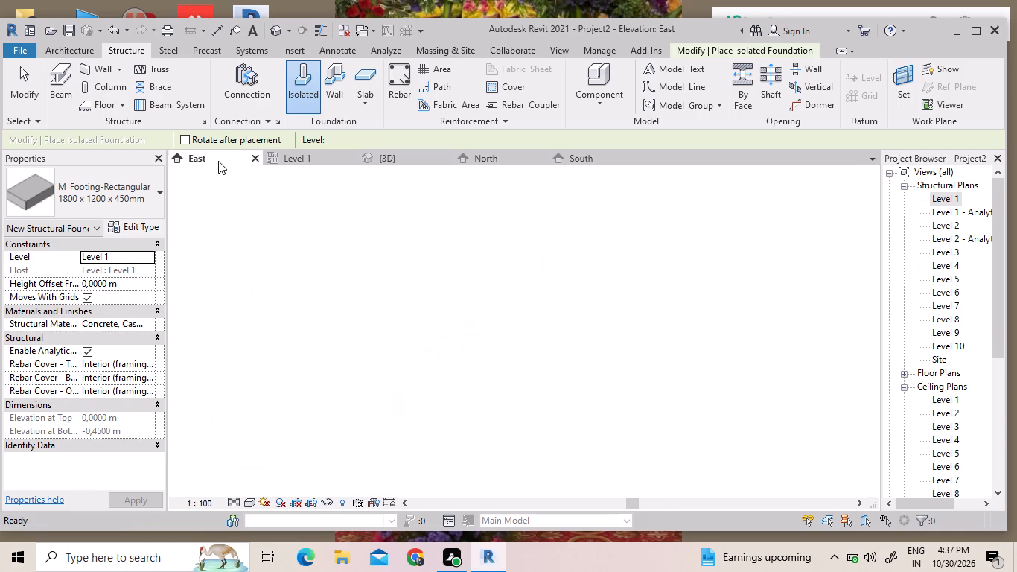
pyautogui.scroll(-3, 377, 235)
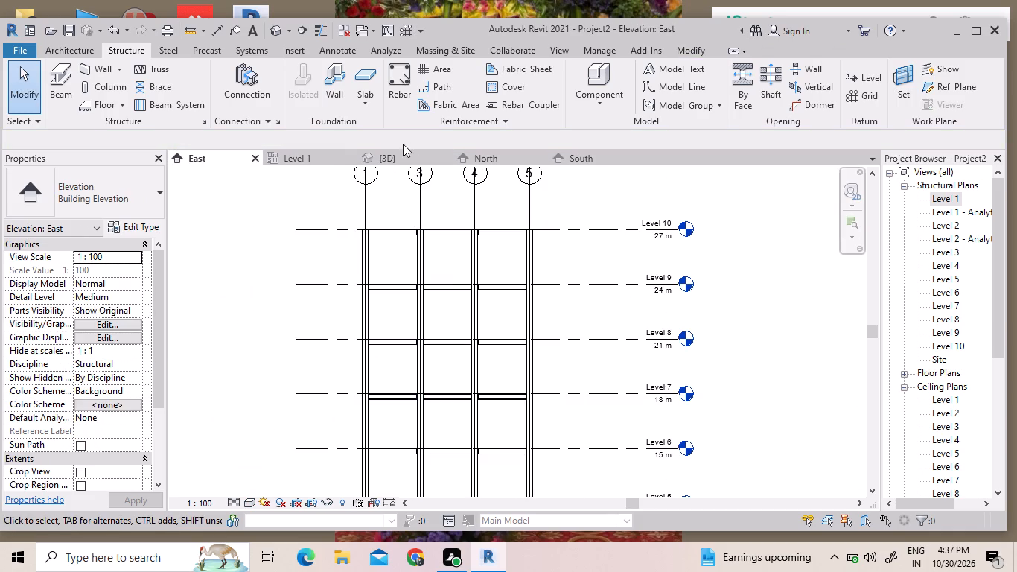
# In the Level 1 plan, place M_Footing-Rectangular 1800 x 1200 x 450mm isolated footings at all intersections of grids 2, 6, 7 with 1, 3, 4, 5.
pyautogui.click(307, 164)
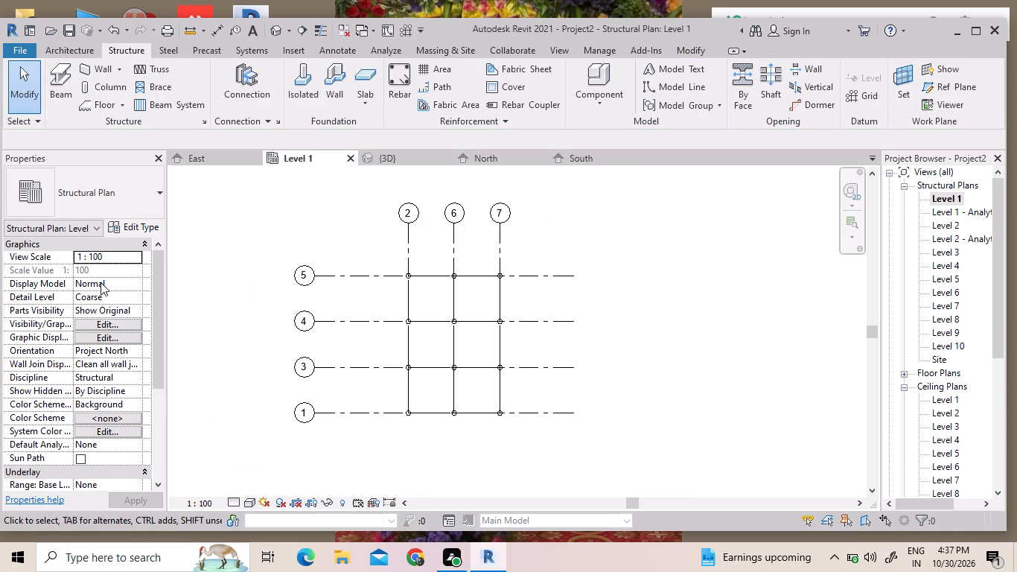
pyautogui.scroll(3, 102, 215)
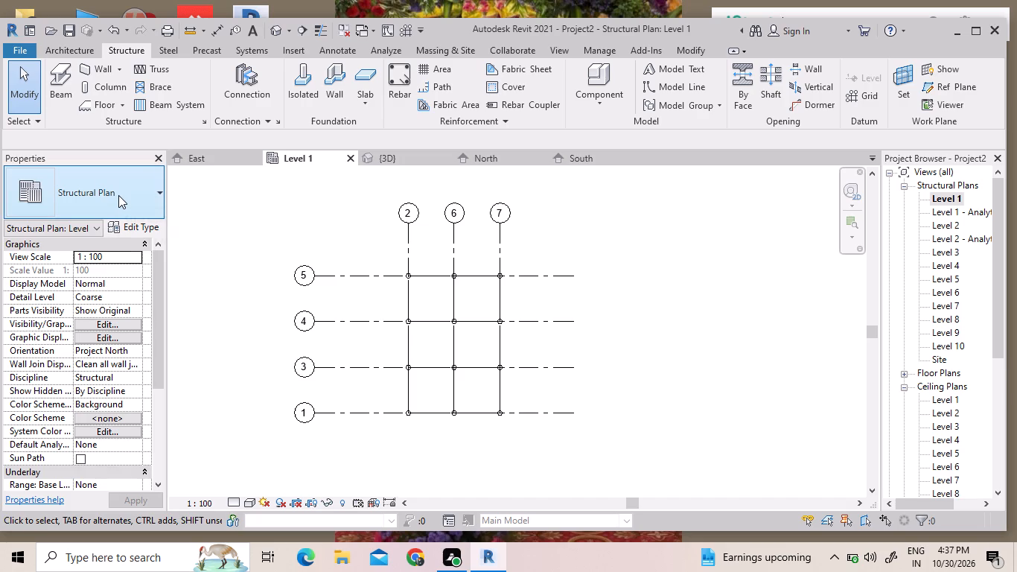
pyautogui.scroll(3, 118, 195)
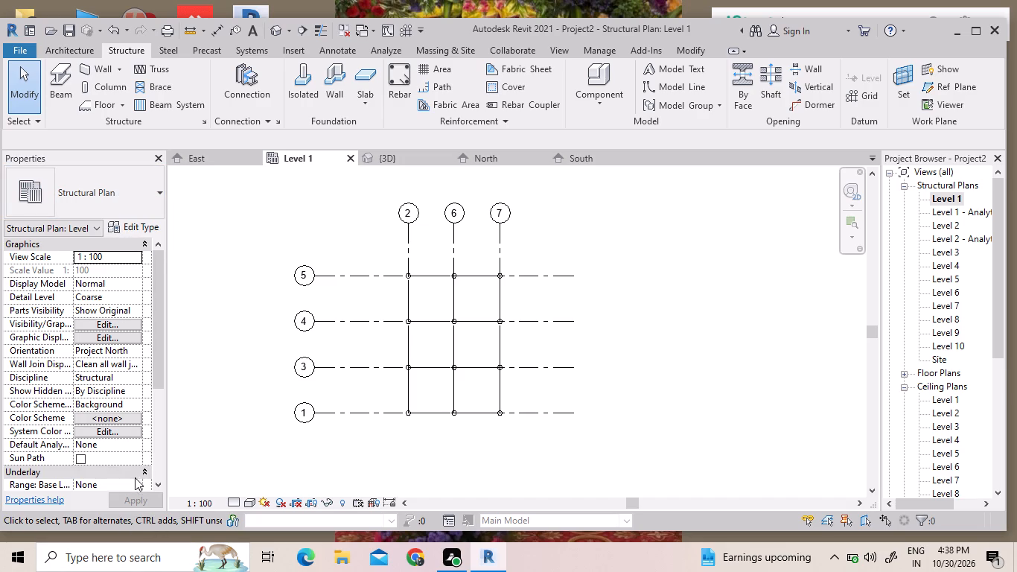
pyautogui.scroll(4, 119, 469)
pyautogui.click(867, 101)
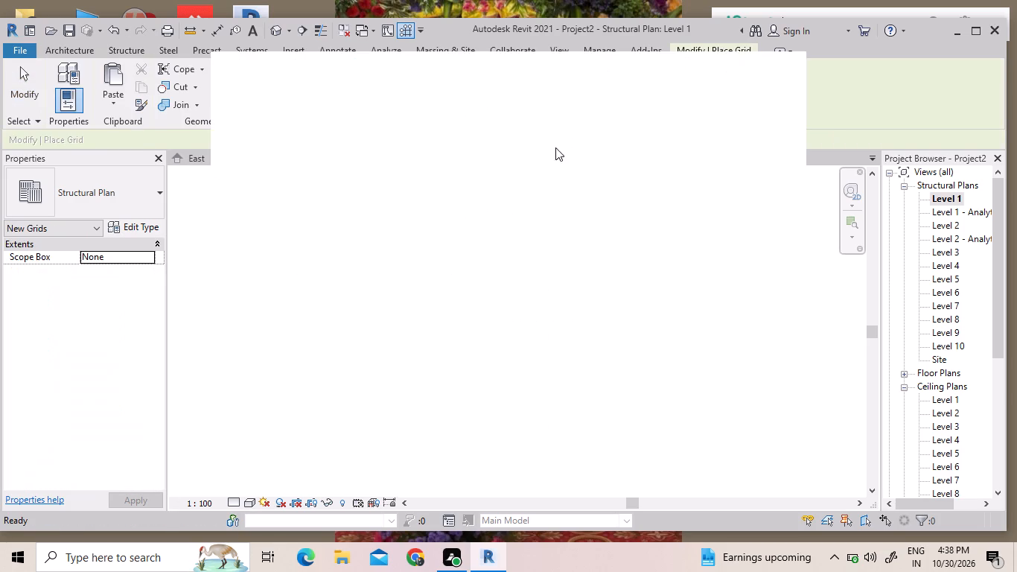
pyautogui.click(774, 74)
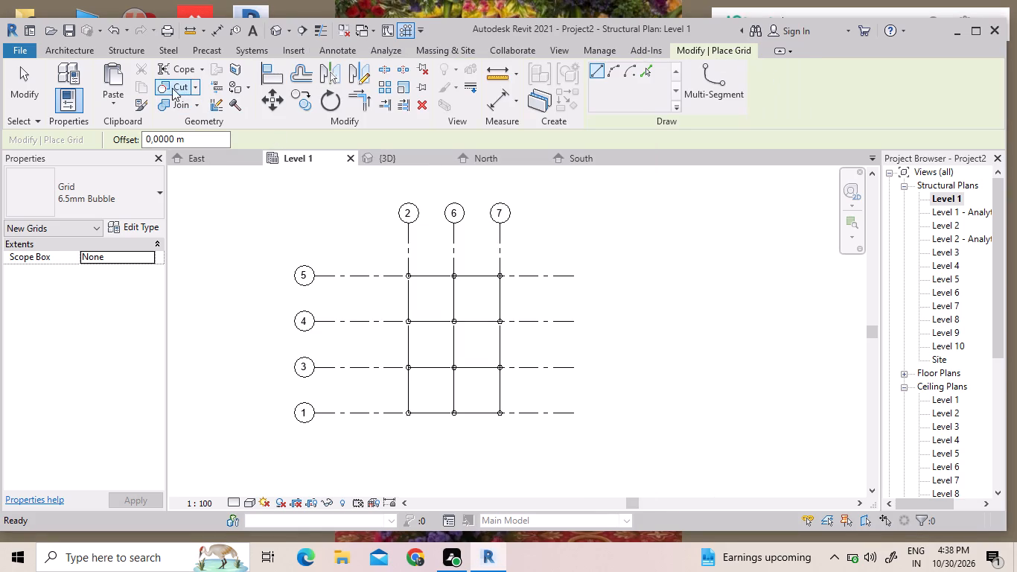
pyautogui.click(112, 51)
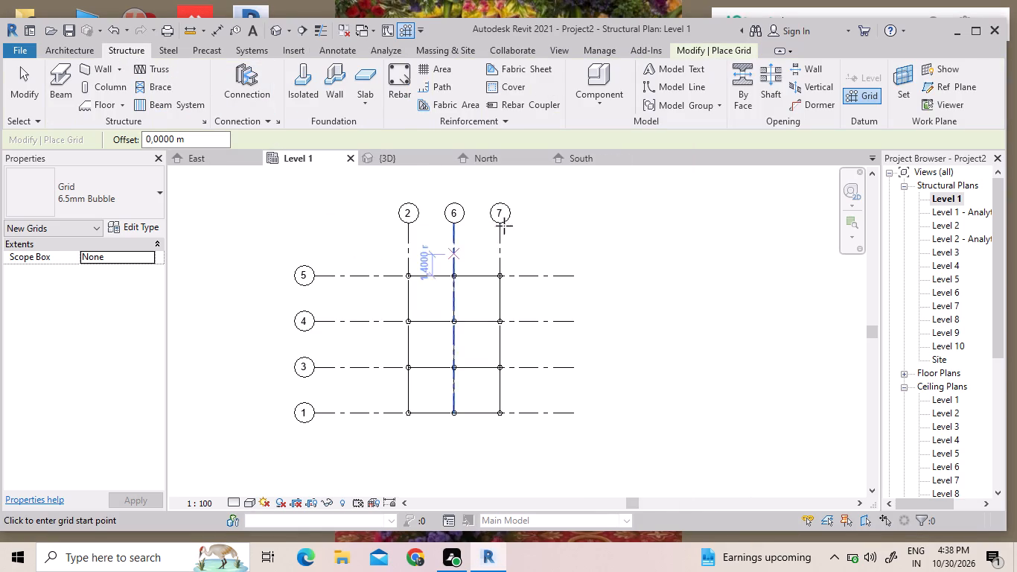
pyautogui.click(302, 89)
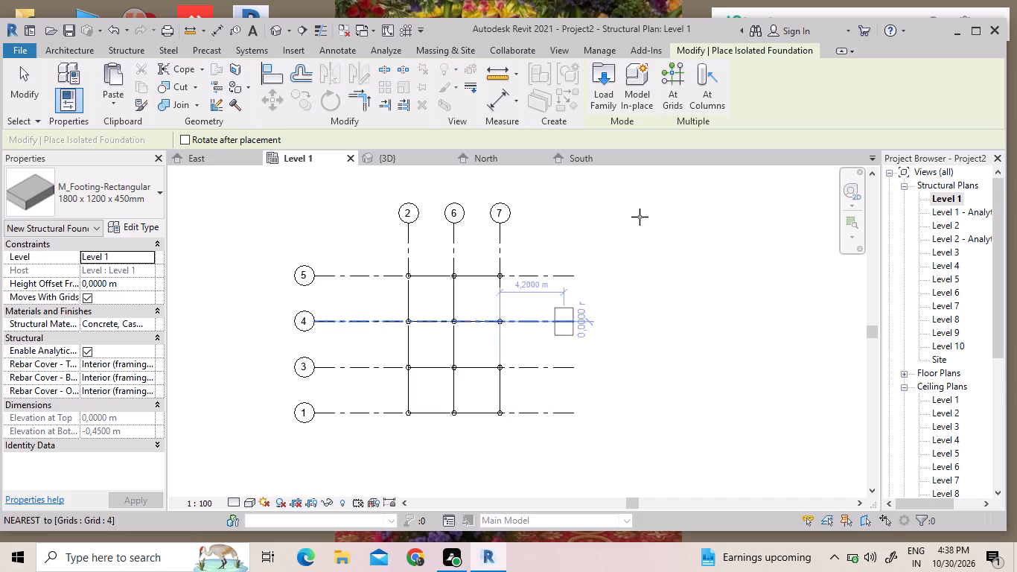
pyautogui.click(666, 64)
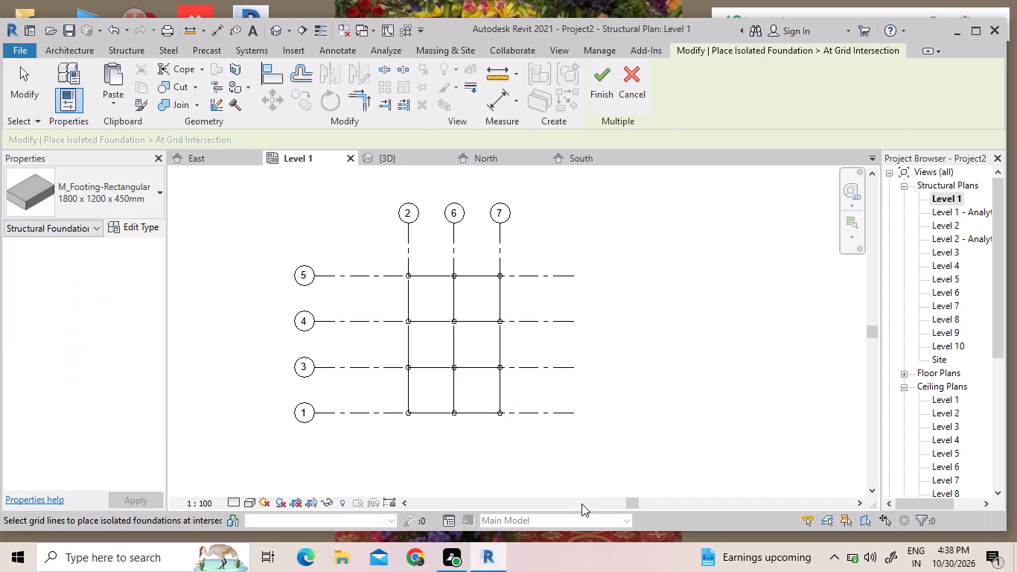
pyautogui.moveTo(513, 419); pyautogui.dragTo(481, 383)
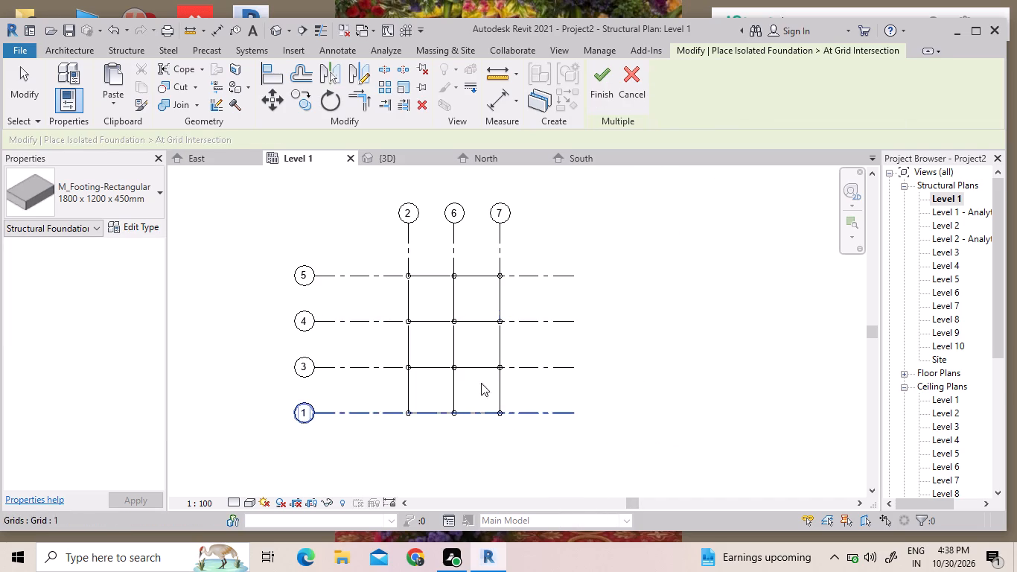
pyautogui.moveTo(481, 383); pyautogui.dragTo(379, 262)
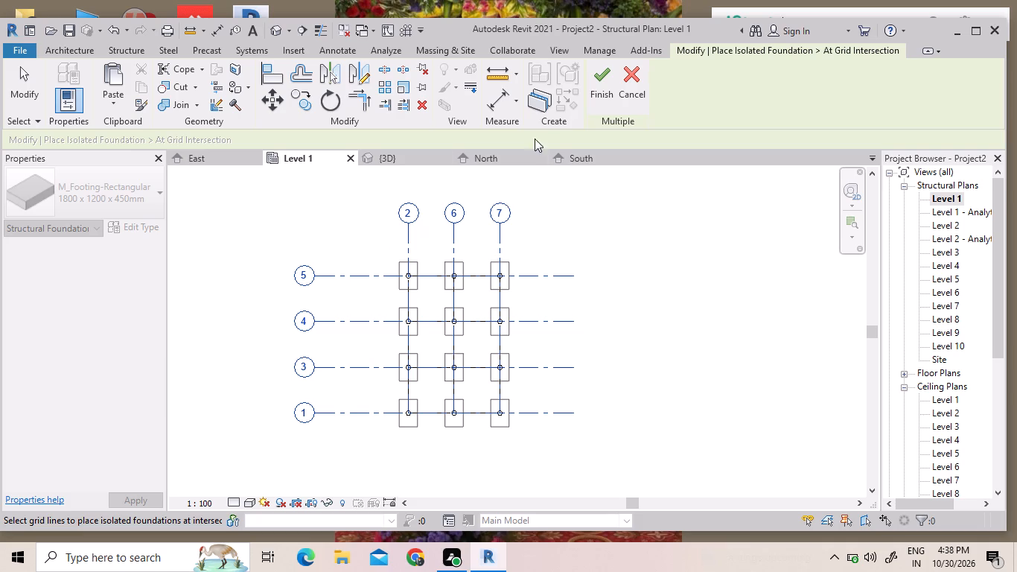
pyautogui.click(611, 97)
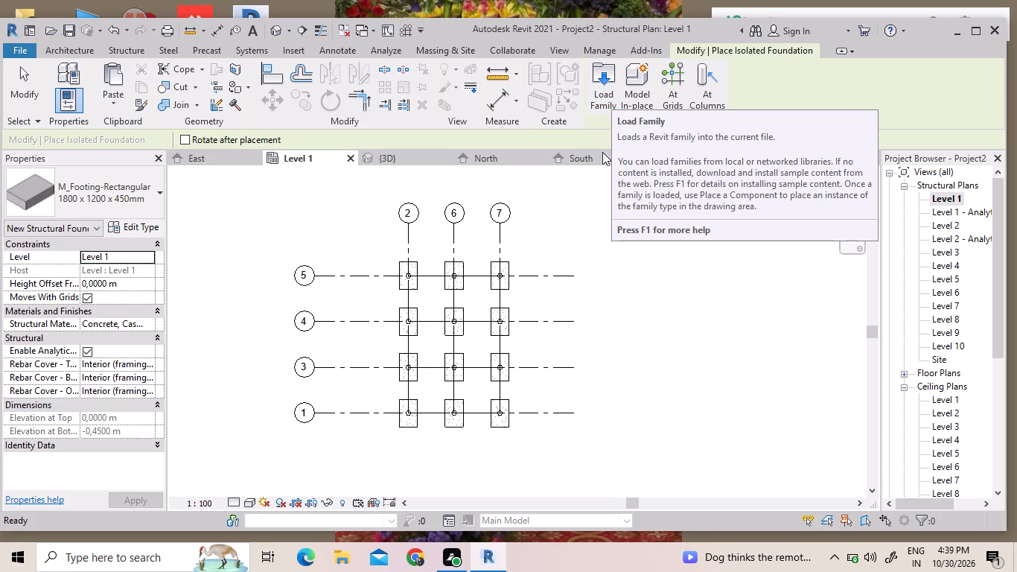
# Examine the footings under the column bases in the 3D view and check the list of available footing types.
pyautogui.click(374, 162)
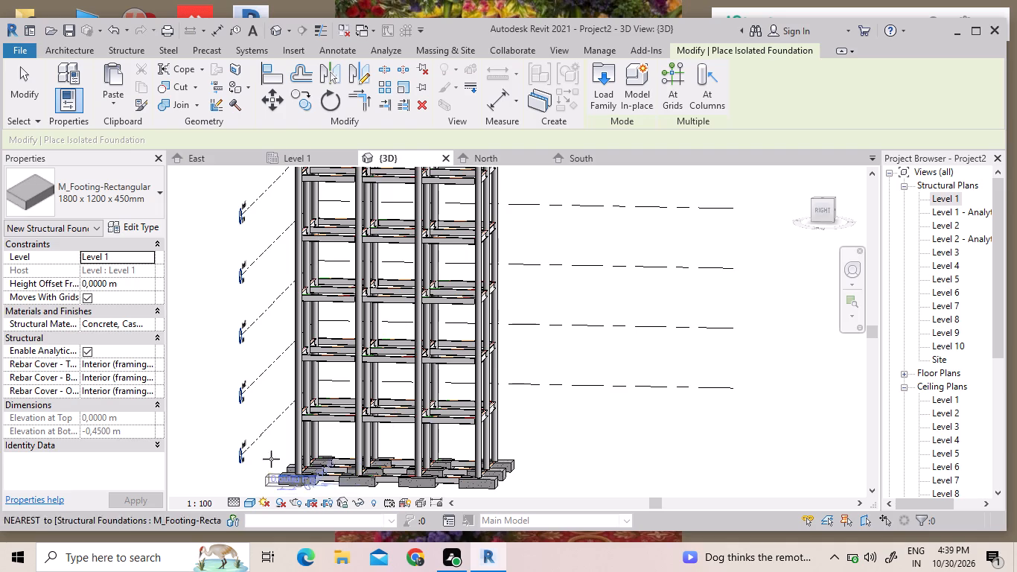
pyautogui.moveTo(264, 454); pyautogui.dragTo(205, 411, button='middle')
pyautogui.moveTo(207, 421); pyautogui.dragTo(205, 411)
pyautogui.middleClick(467, 402)
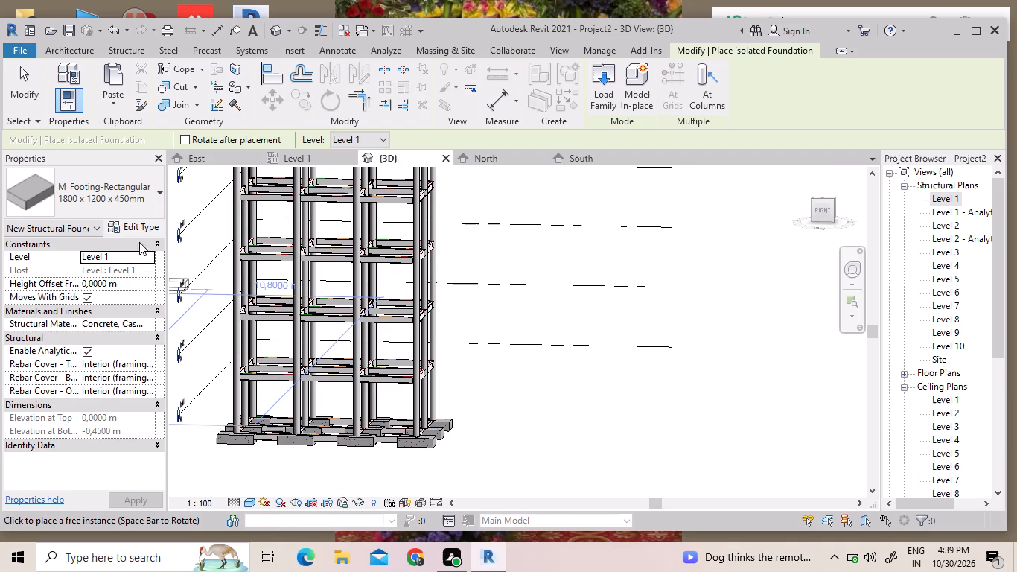
pyautogui.click(154, 197)
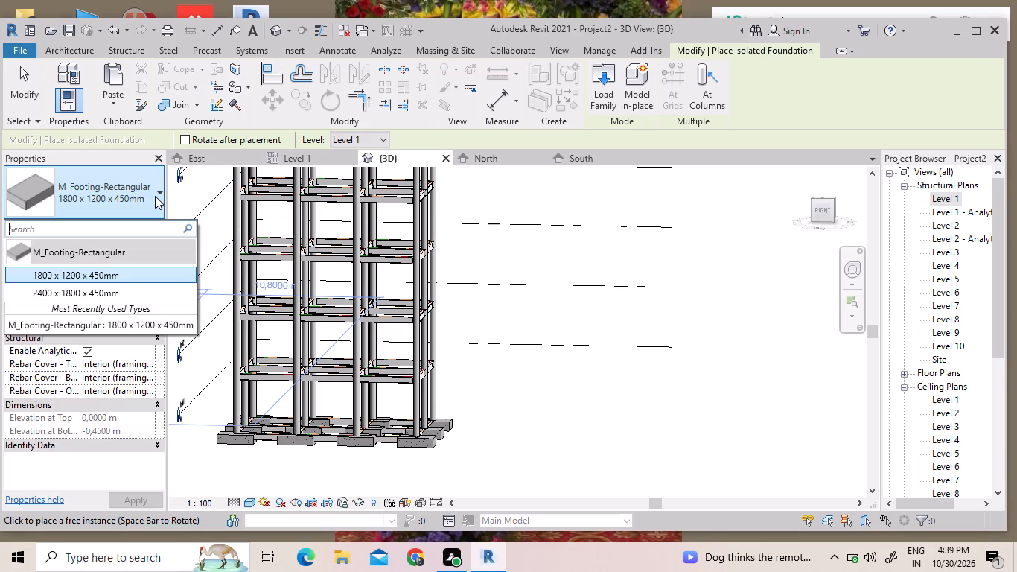
pyautogui.click(155, 196)
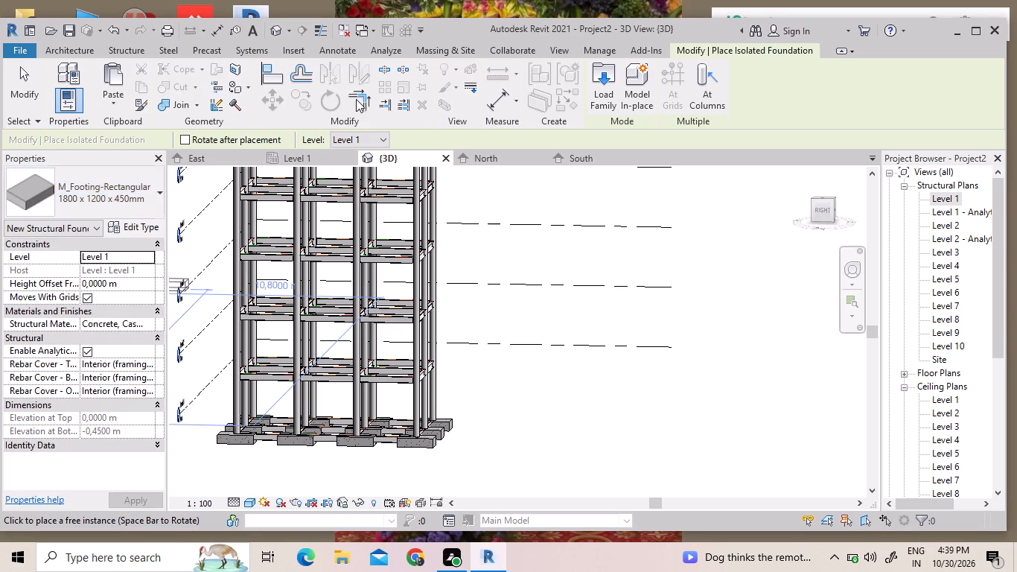
# Paste the copied HSS square cross braces from the clipboard, aligned to Level 1.
pyautogui.click(109, 102)
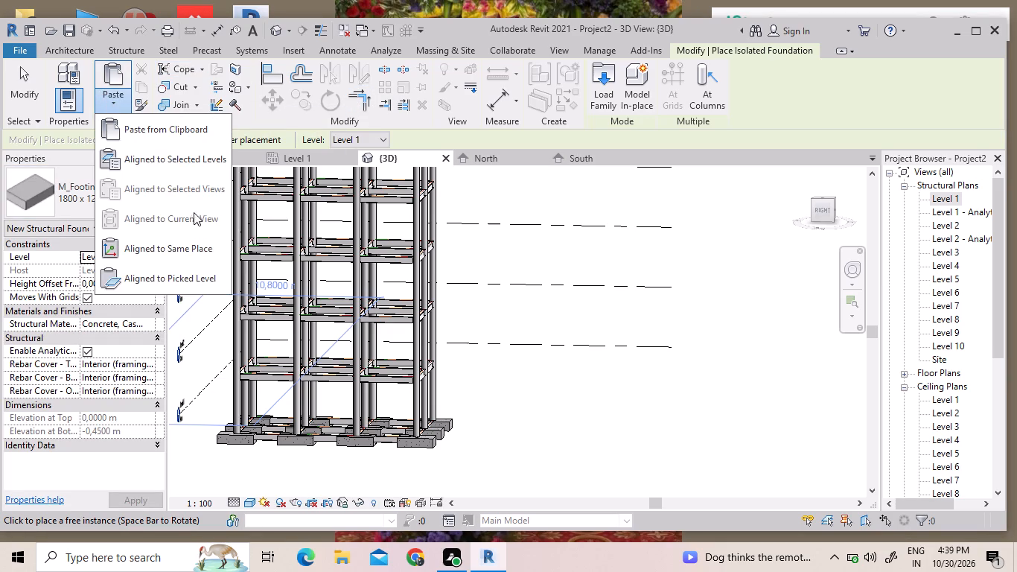
pyautogui.click(457, 212)
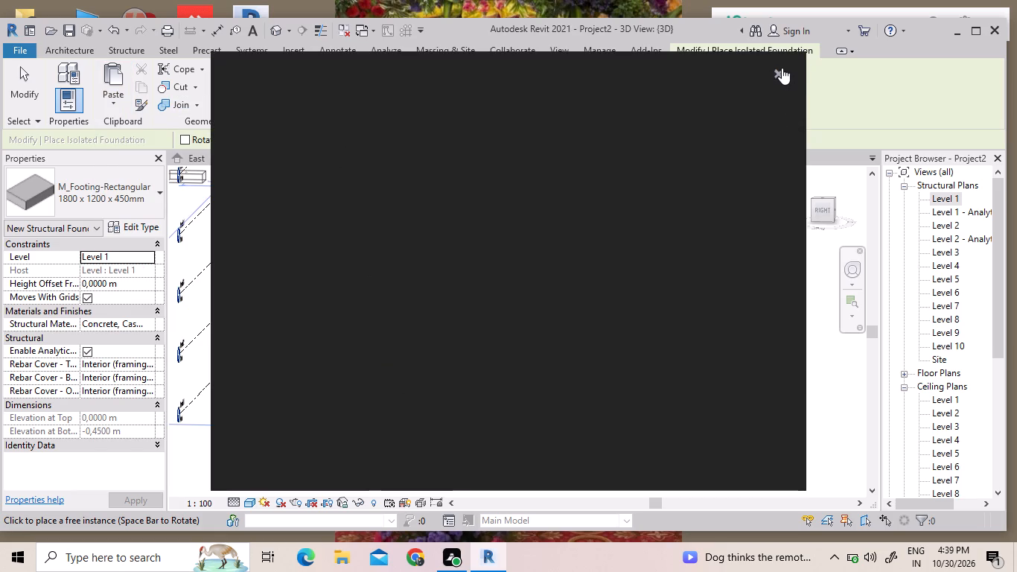
pyautogui.click(779, 70)
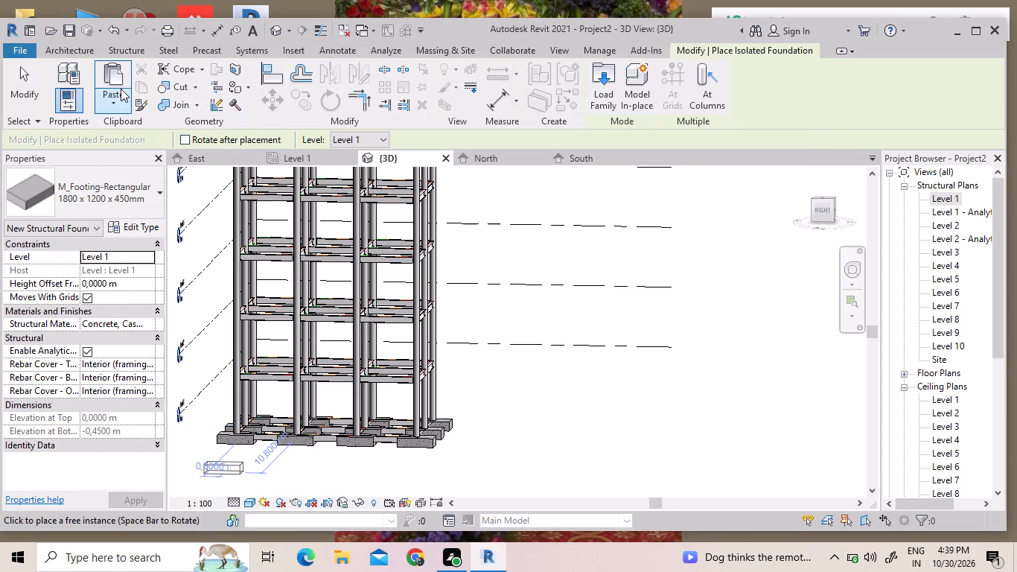
pyautogui.click(123, 106)
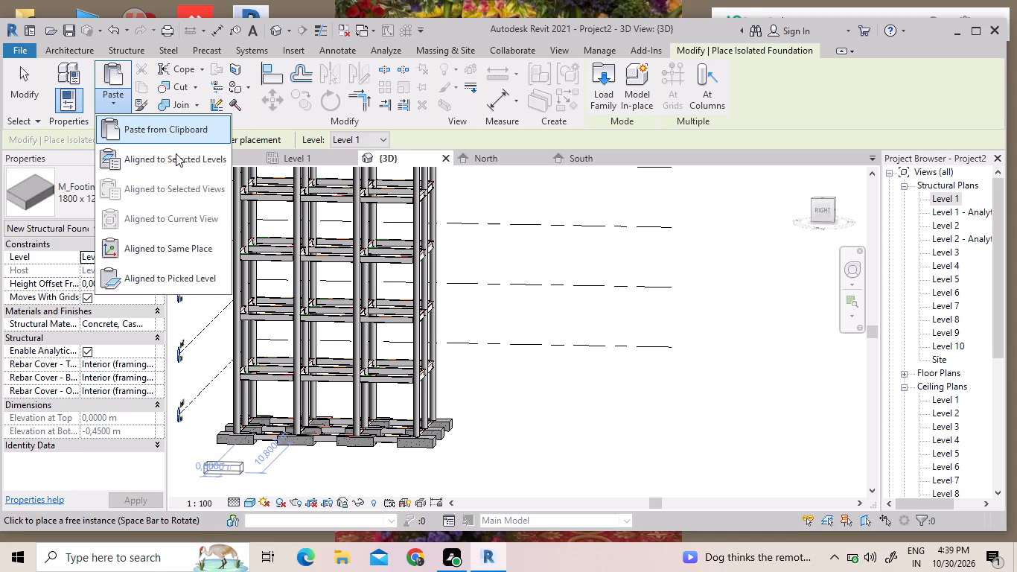
pyautogui.click(176, 155)
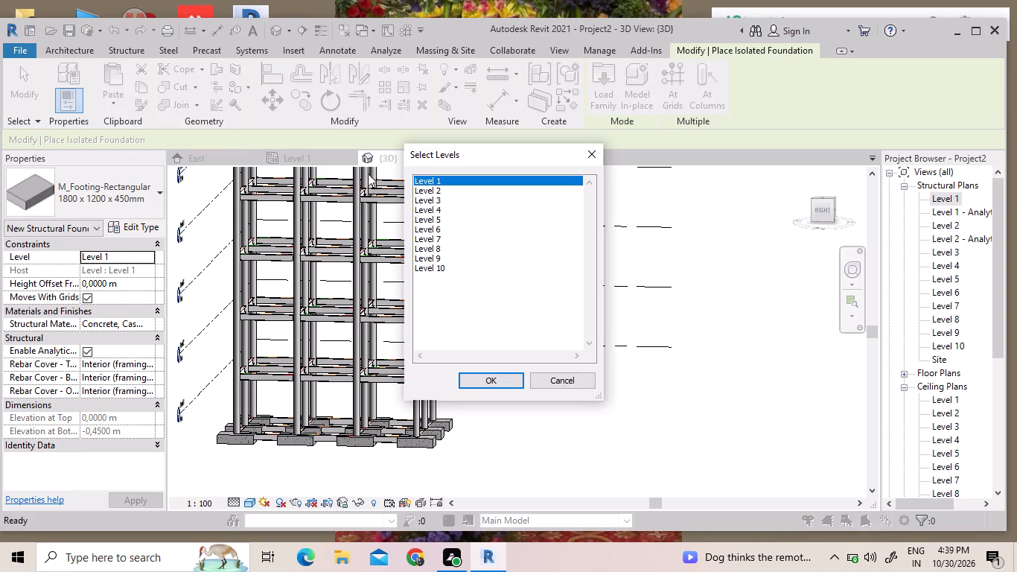
pyautogui.click(414, 182)
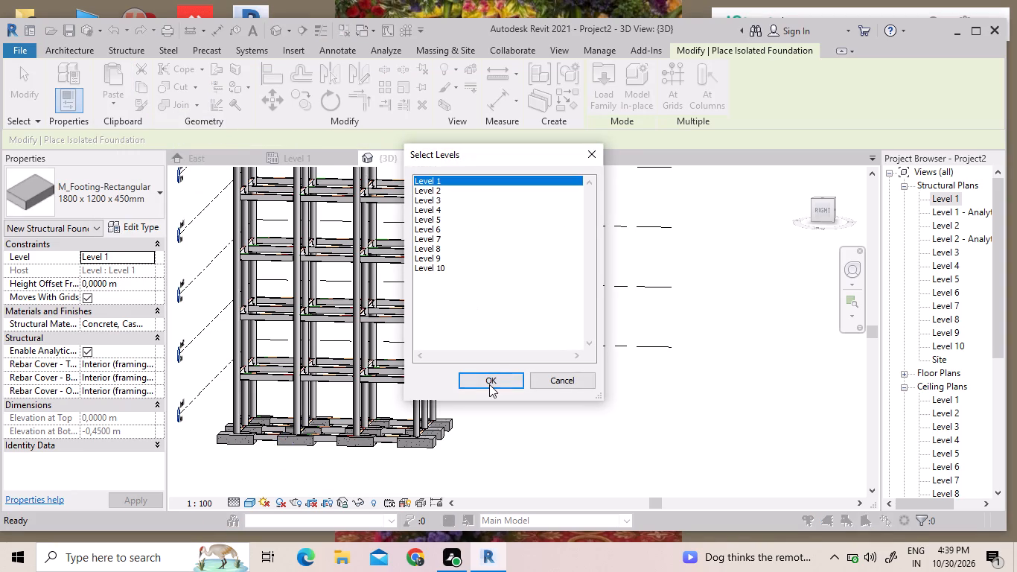
pyautogui.click(489, 384)
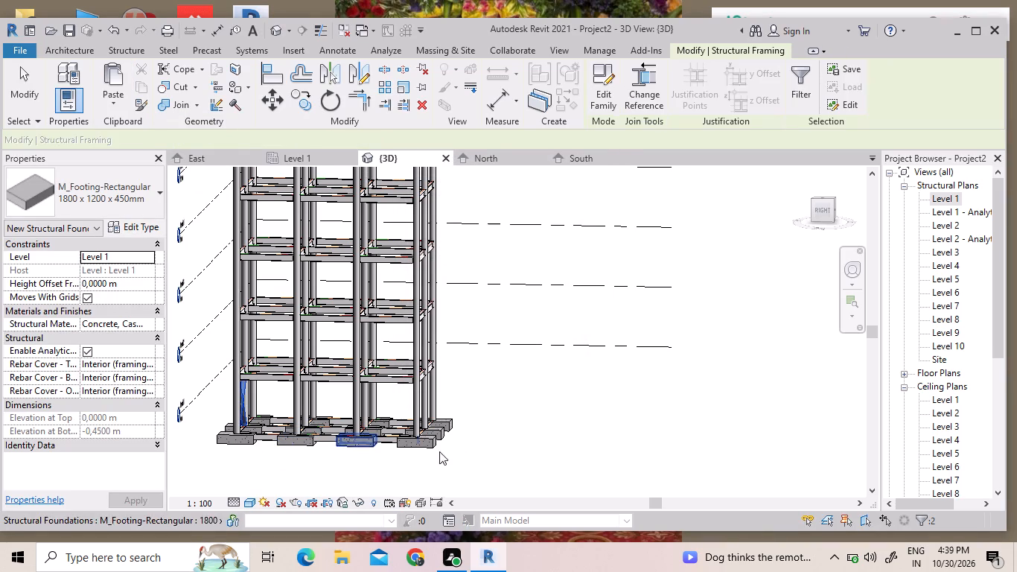
# Examine the pasted HSS cross braces and the column bases from several sides in the 3D view.
pyautogui.keyDown('shift'); pyautogui.moveTo(532, 448); pyautogui.dragTo(642, 372, button='middle'); pyautogui.keyUp('shift')
pyautogui.keyDown('shift'); pyautogui.scroll(-1, 532, 448); pyautogui.keyUp('shift')
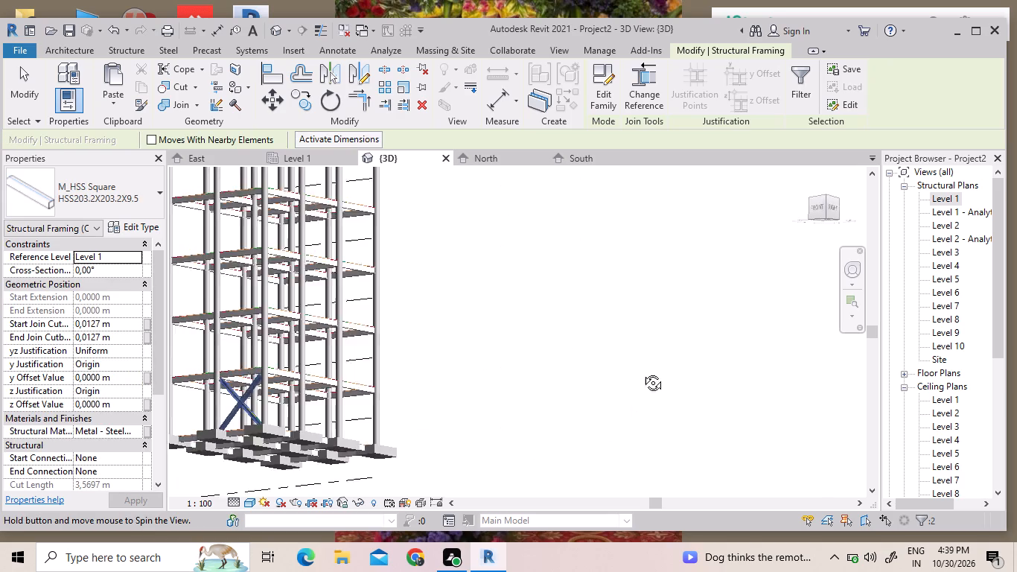
pyautogui.keyDown('shift'); pyautogui.moveTo(642, 372); pyautogui.dragTo(488, 386, button='middle'); pyautogui.keyUp('shift')
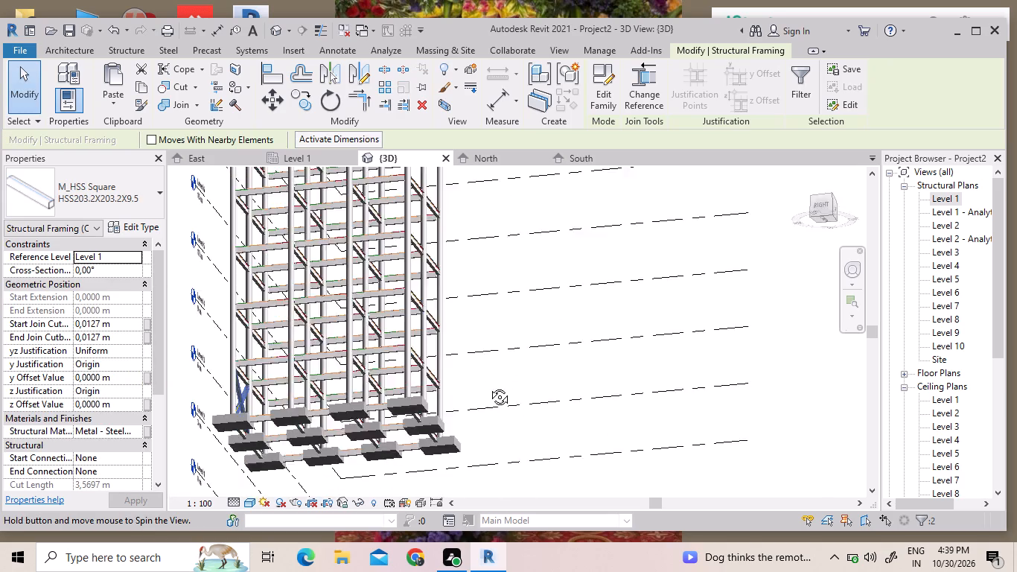
pyautogui.keyDown('shift'); pyautogui.moveTo(488, 386); pyautogui.dragTo(353, 436, button='middle'); pyautogui.keyUp('shift')
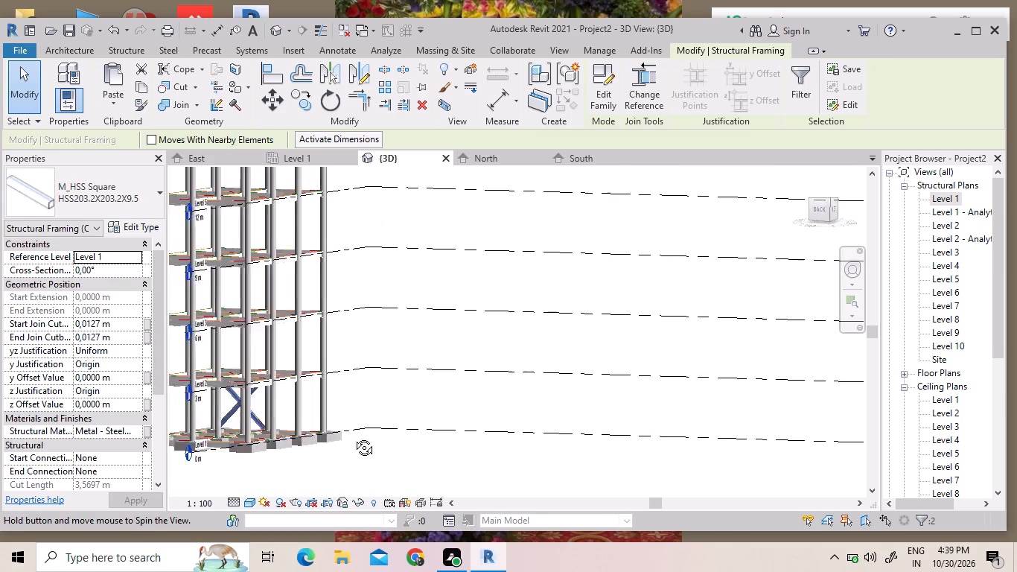
pyautogui.keyDown('shift'); pyautogui.moveTo(353, 436); pyautogui.dragTo(679, 417, button='middle'); pyautogui.keyUp('shift')
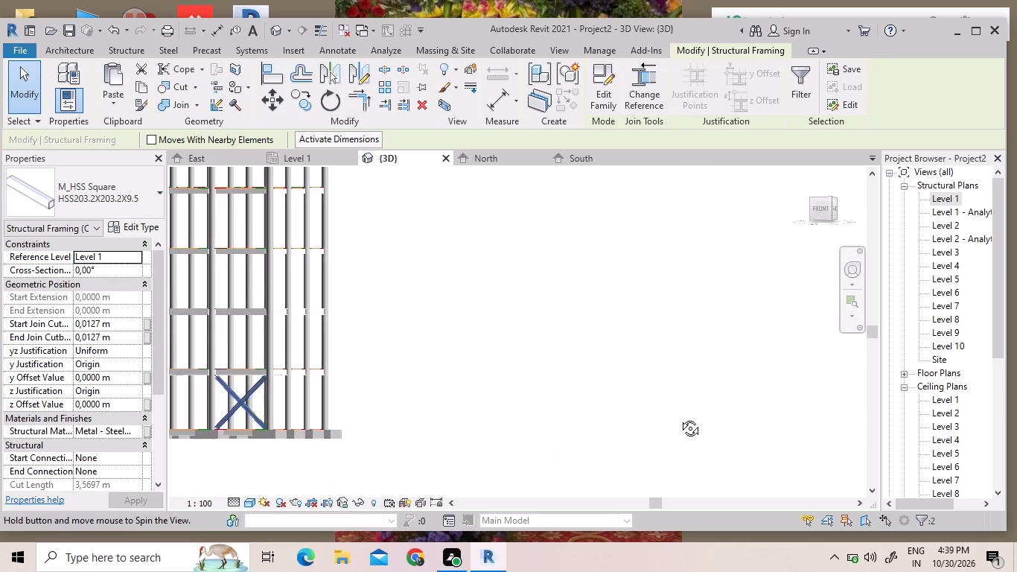
pyautogui.keyDown('shift'); pyautogui.moveTo(354, 492); pyautogui.dragTo(409, 454, button='middle'); pyautogui.keyUp('shift')
pyautogui.moveTo(369, 332); pyautogui.dragTo(584, 346, button='middle')
pyautogui.scroll(3, 504, 416)
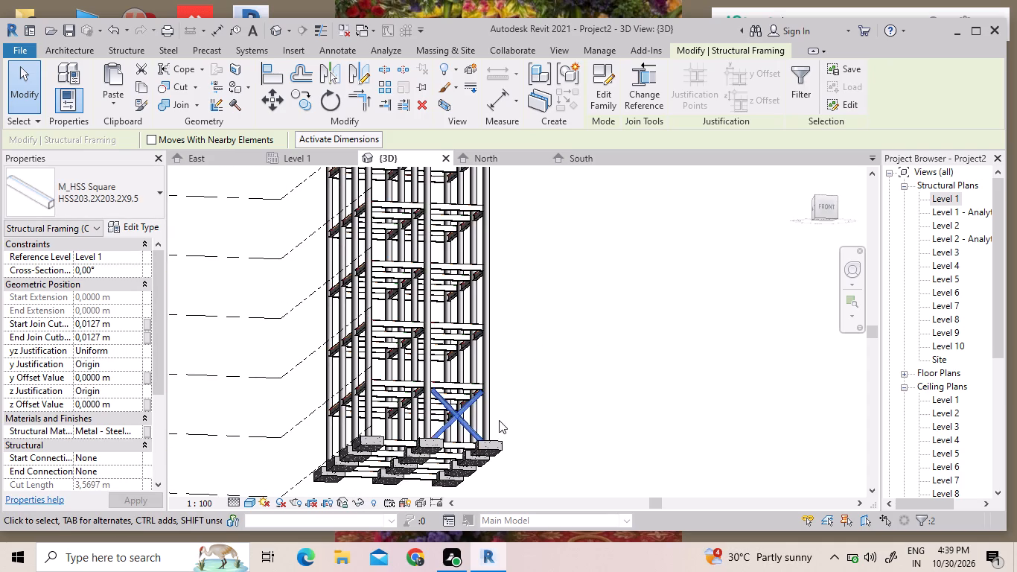
pyautogui.press('Escape')
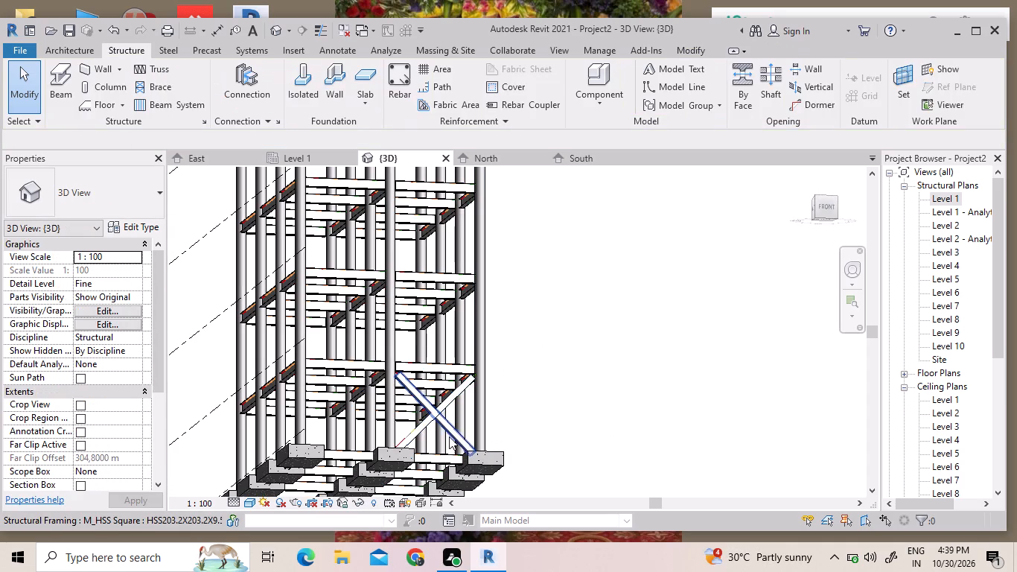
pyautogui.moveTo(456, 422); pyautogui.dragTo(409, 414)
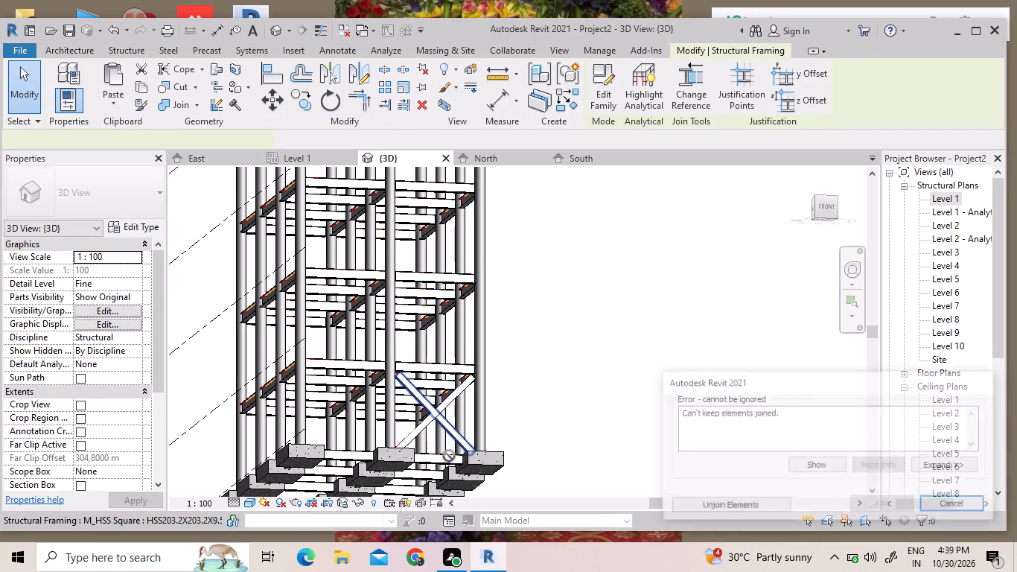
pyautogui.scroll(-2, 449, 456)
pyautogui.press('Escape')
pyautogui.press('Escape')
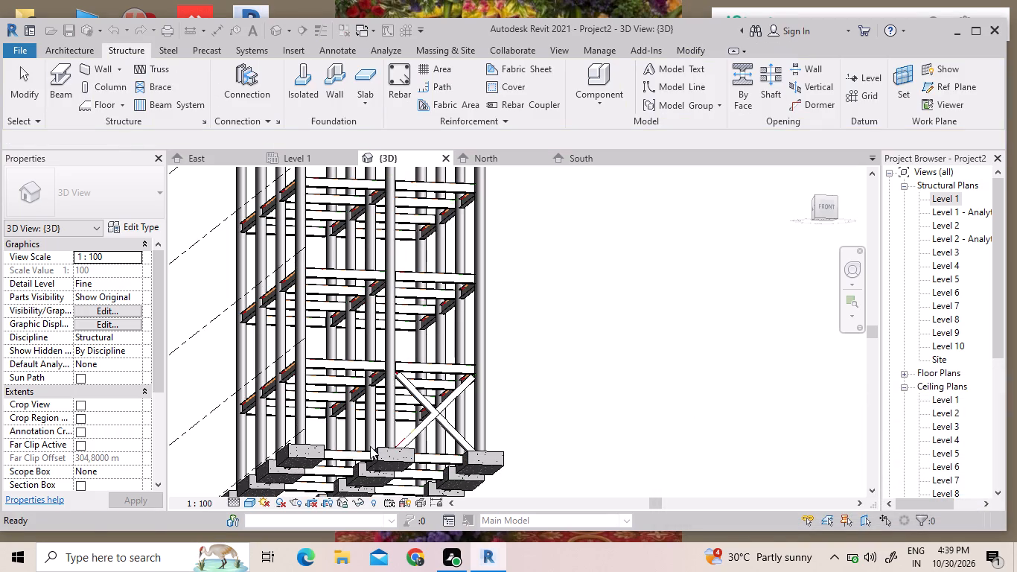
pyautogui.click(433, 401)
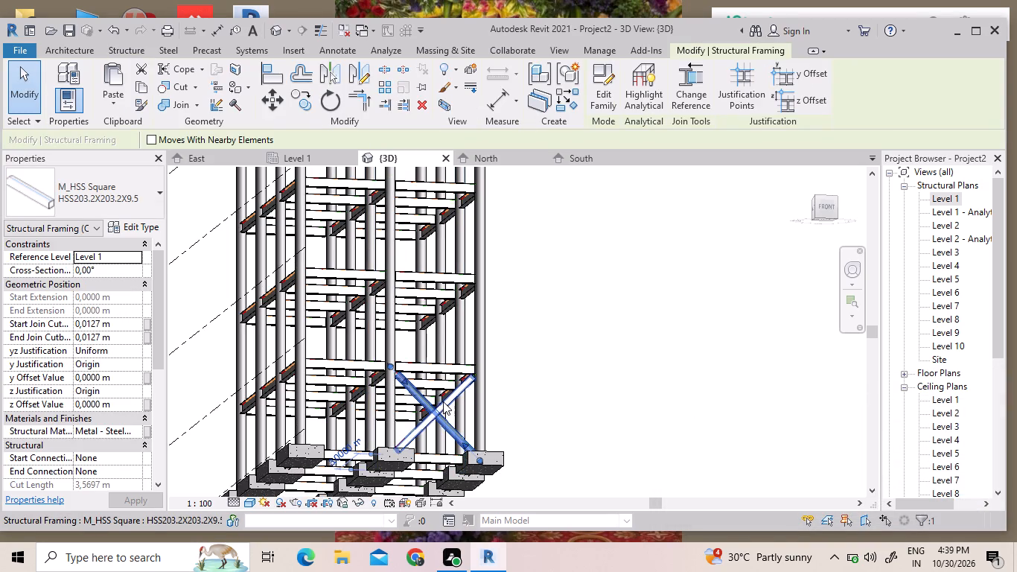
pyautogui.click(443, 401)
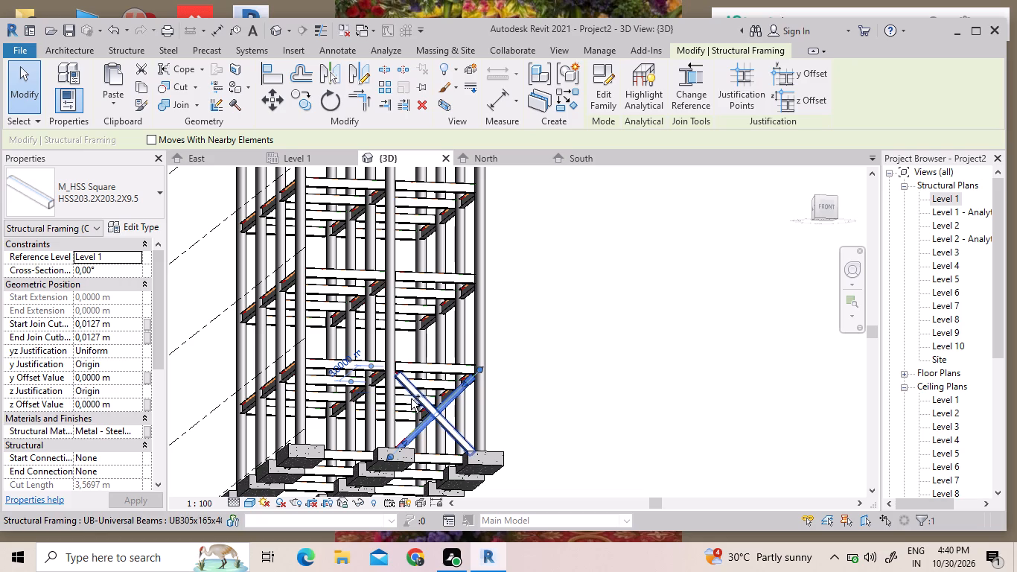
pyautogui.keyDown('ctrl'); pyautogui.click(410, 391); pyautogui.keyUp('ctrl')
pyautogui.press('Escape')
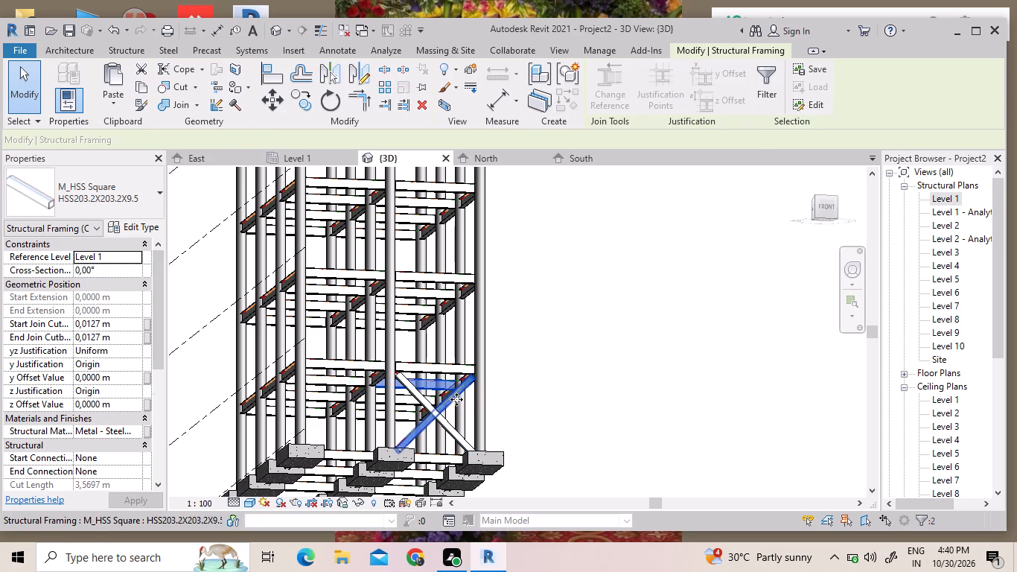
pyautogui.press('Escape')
# Copy the two crossed M_HSS Square braces at Level 1 and paste them aligned to Level 2.
pyautogui.scroll(7, 436, 419)
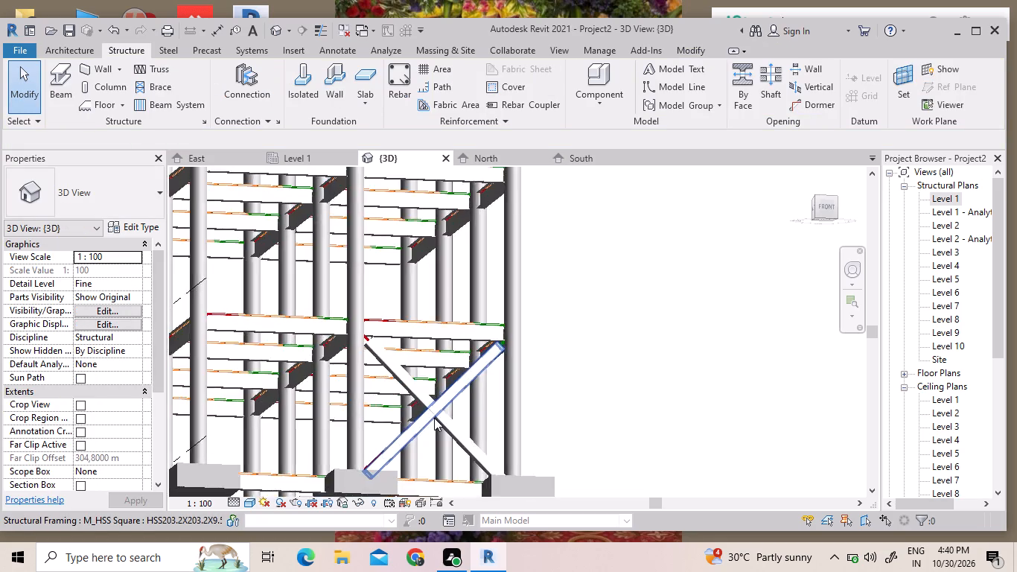
pyautogui.scroll(1, 434, 418)
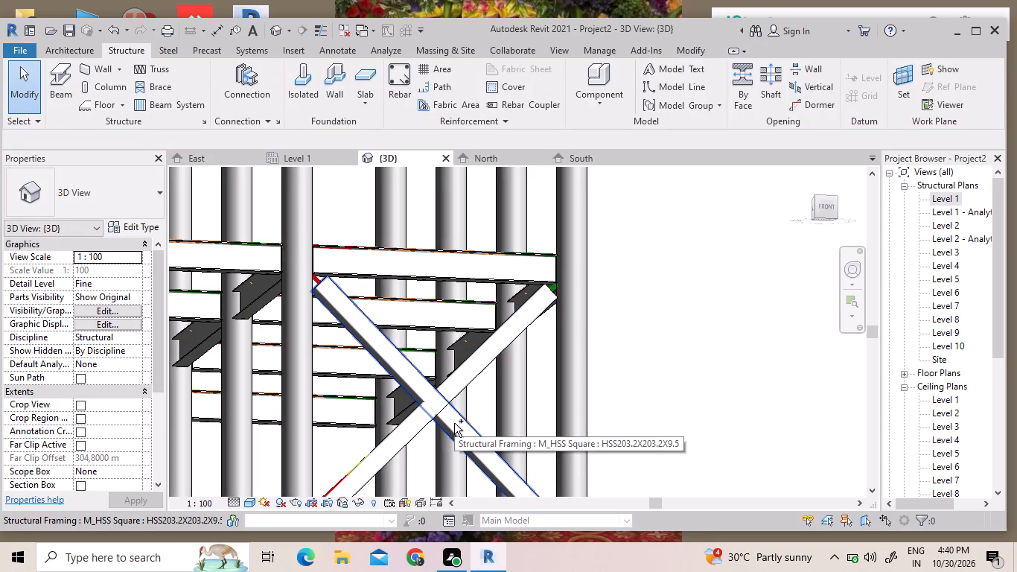
pyautogui.keyDown('ctrl'); pyautogui.click(454, 423); pyautogui.keyUp('ctrl')
pyautogui.keyDown('ctrl'); pyautogui.click(459, 384); pyautogui.keyUp('ctrl')
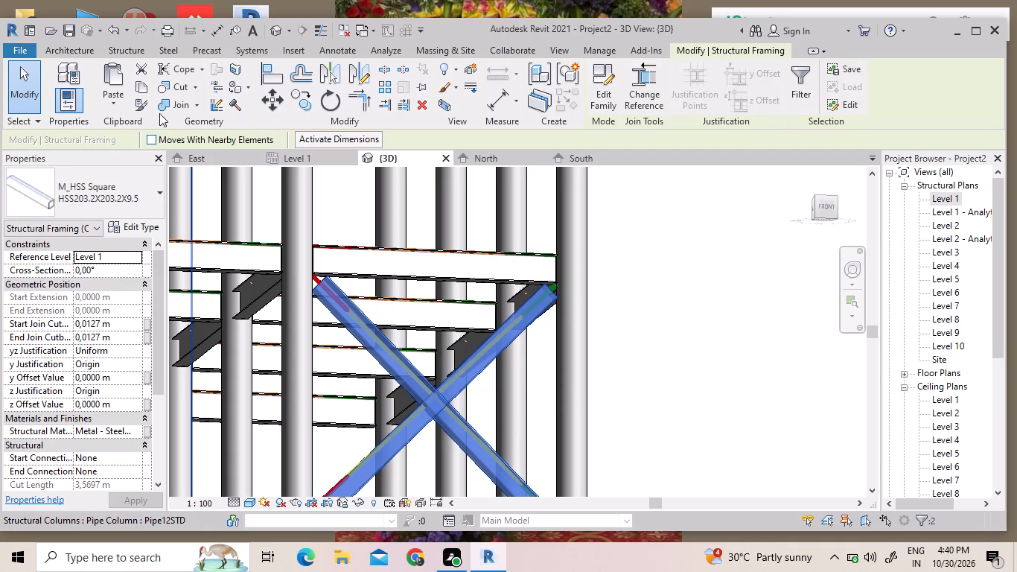
pyautogui.click(114, 98)
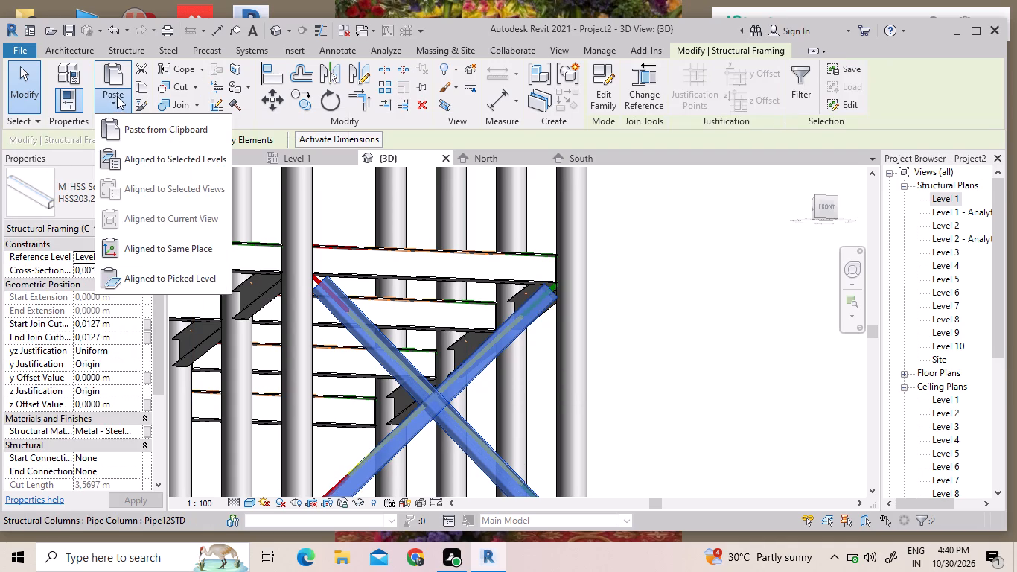
pyautogui.click(139, 85)
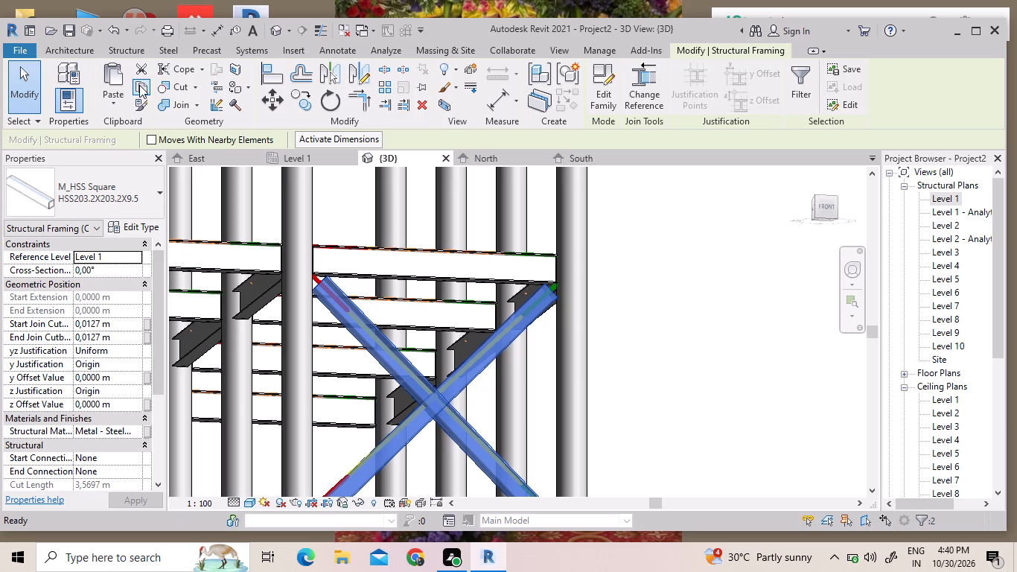
pyautogui.click(122, 104)
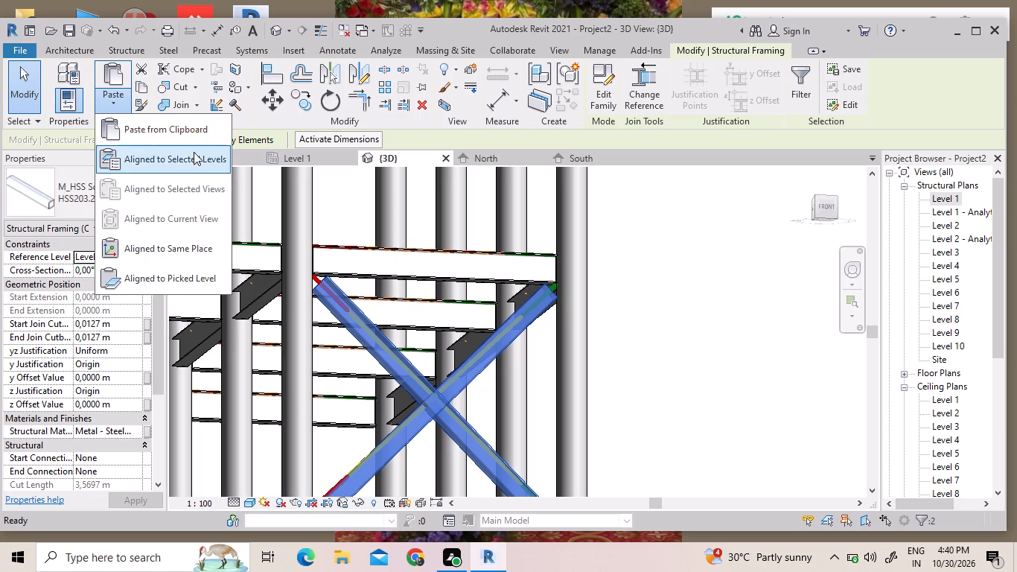
pyautogui.click(194, 157)
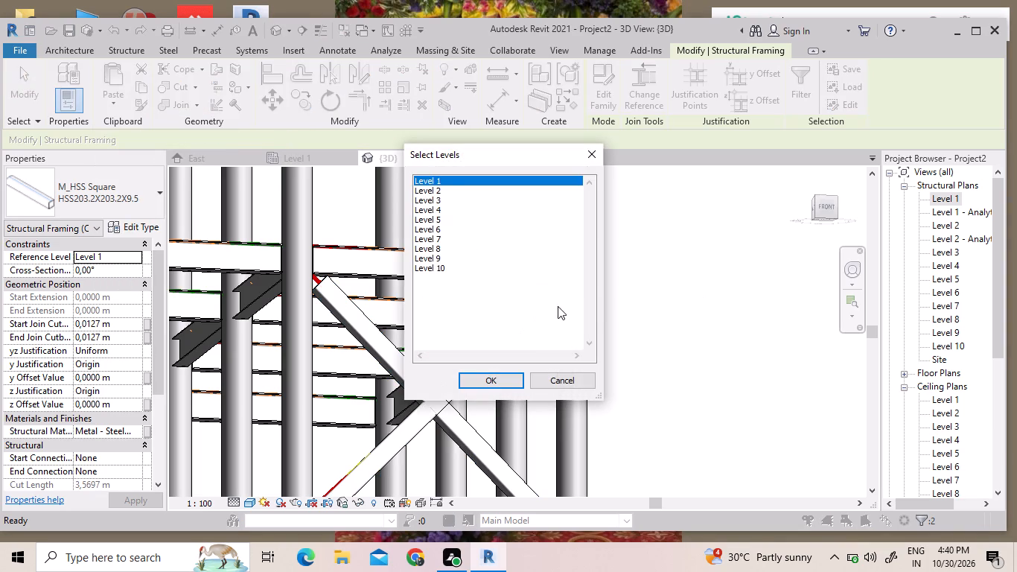
pyautogui.moveTo(472, 191); pyautogui.dragTo(481, 270)
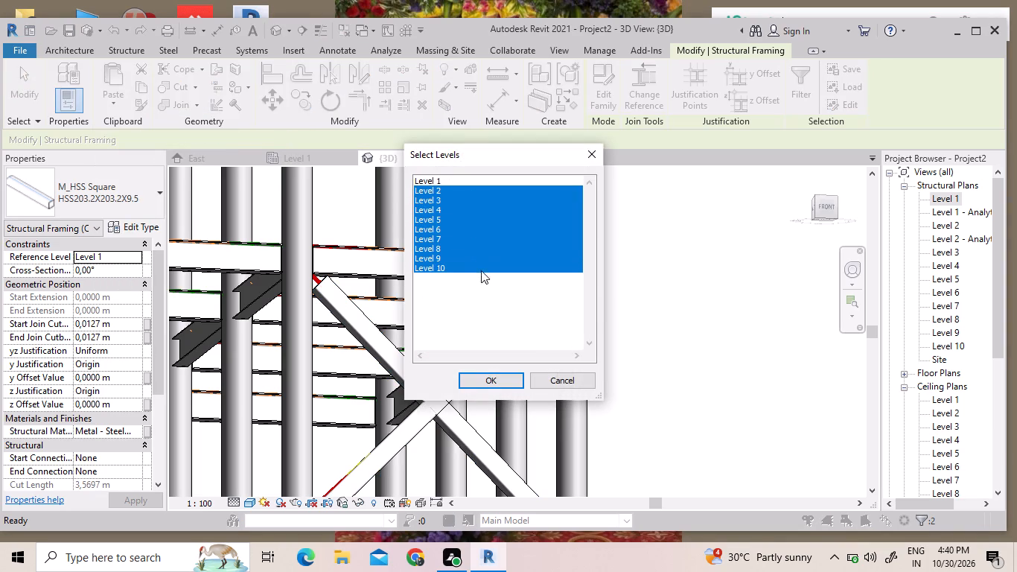
pyautogui.moveTo(481, 270); pyautogui.dragTo(483, 286)
pyautogui.moveTo(479, 180); pyautogui.dragTo(497, 298)
pyautogui.click(474, 181)
pyautogui.click(472, 192)
pyautogui.moveTo(472, 192); pyautogui.dragTo(472, 290)
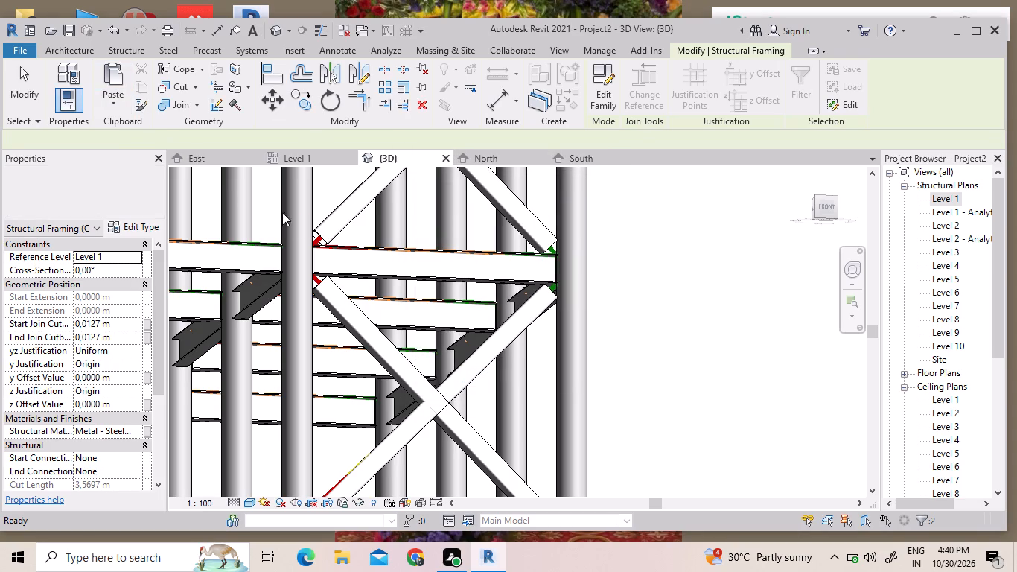
# Copy the selected Level 2 cross braces and paste them aligned to Level 2 through Level 10.
pyautogui.scroll(-3, 483, 289)
pyautogui.scroll(-4, 643, 287)
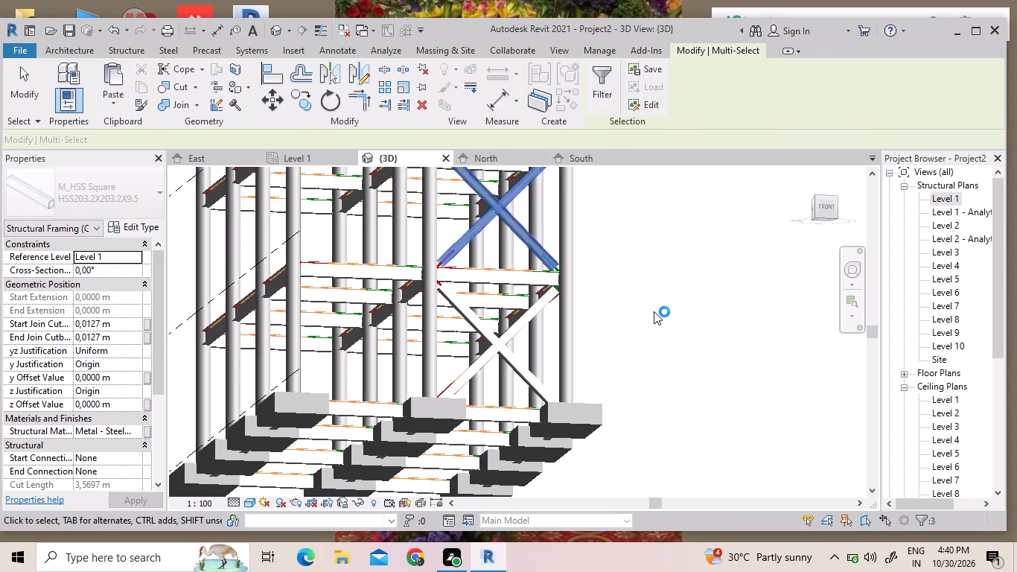
pyautogui.scroll(-3, 654, 315)
pyautogui.moveTo(638, 360); pyautogui.dragTo(565, 439, button='middle')
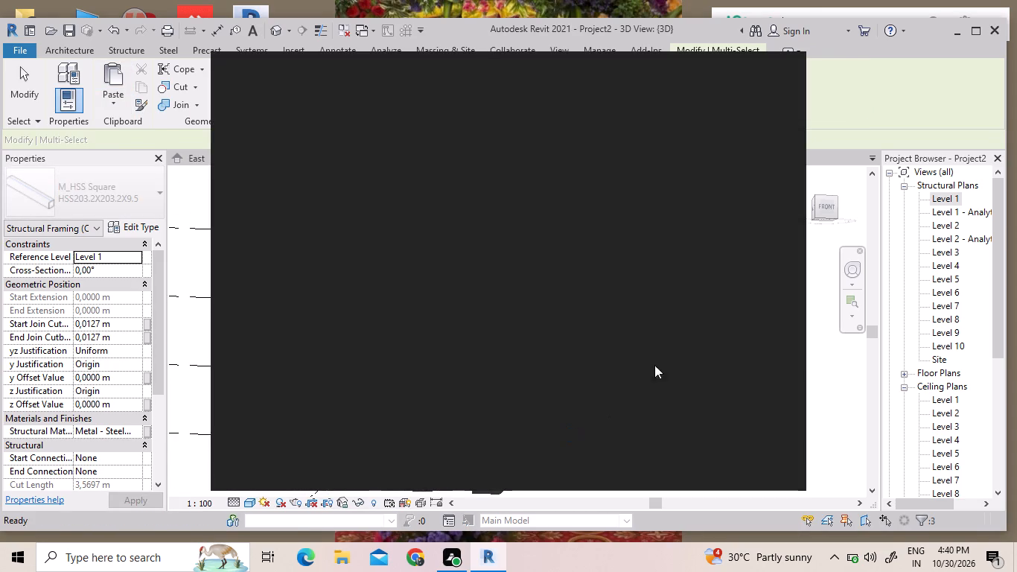
pyautogui.click(777, 78)
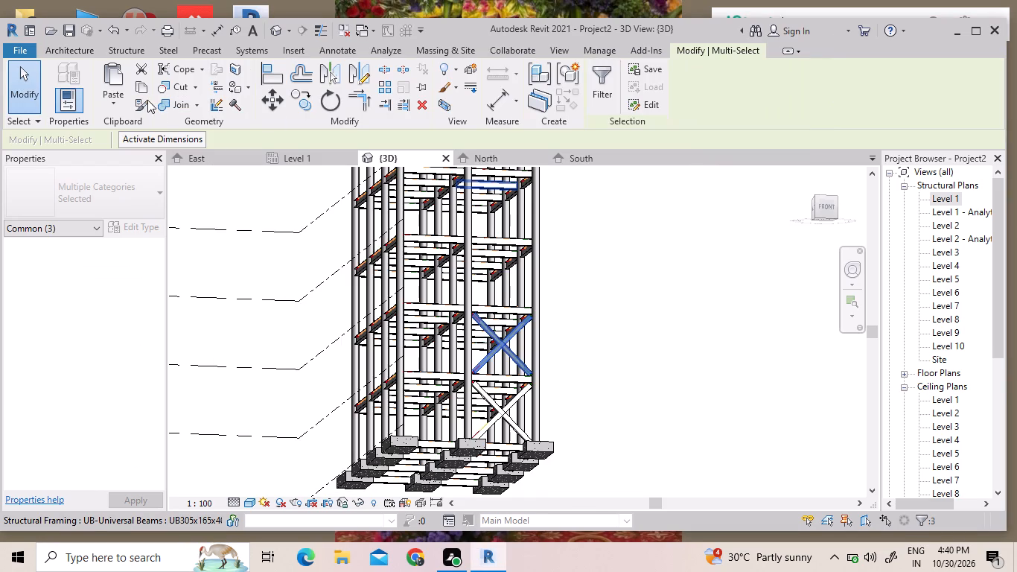
pyautogui.click(139, 92)
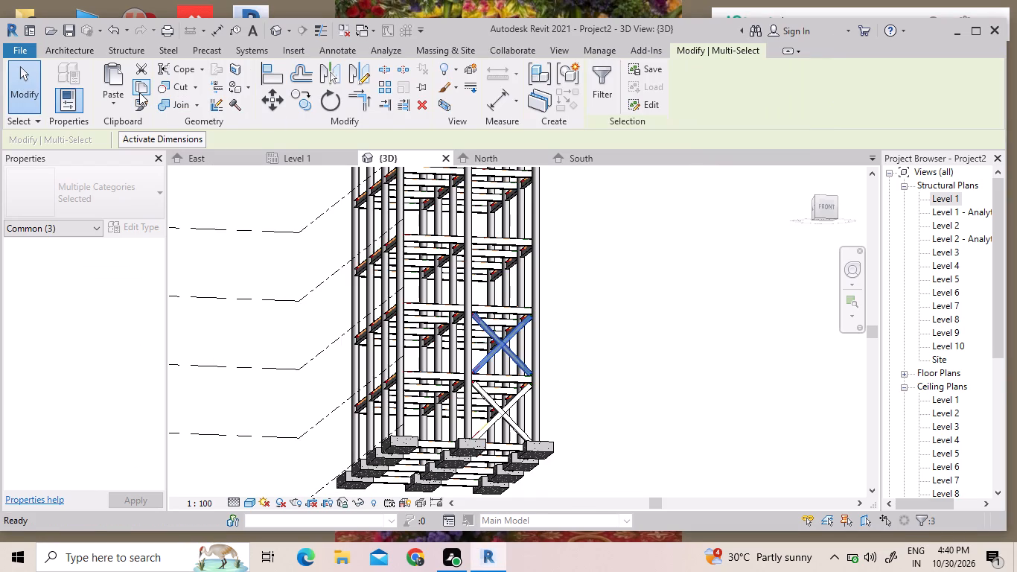
pyautogui.click(138, 92)
pyautogui.click(119, 98)
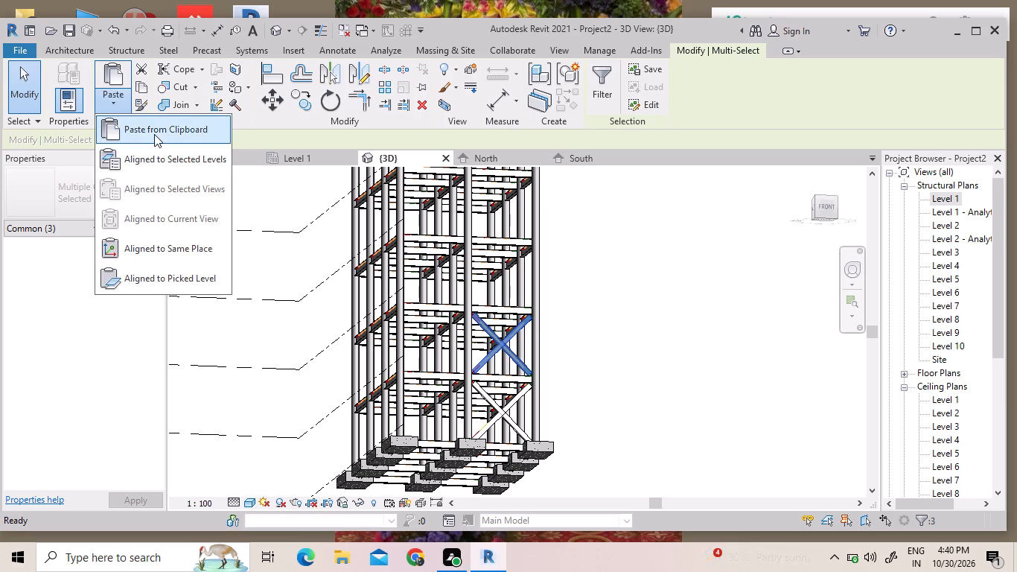
pyautogui.click(164, 153)
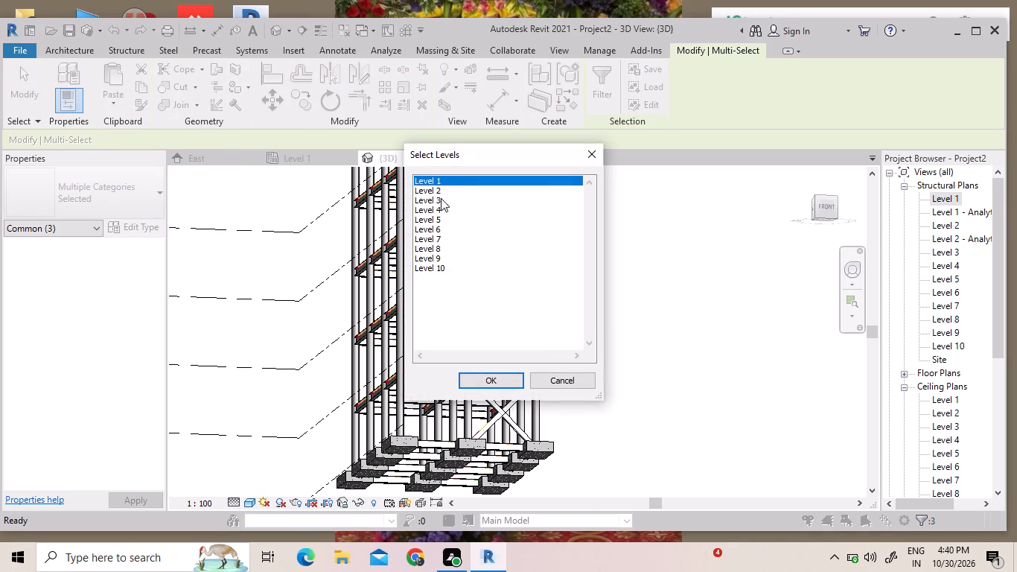
pyautogui.moveTo(454, 186); pyautogui.dragTo(445, 276)
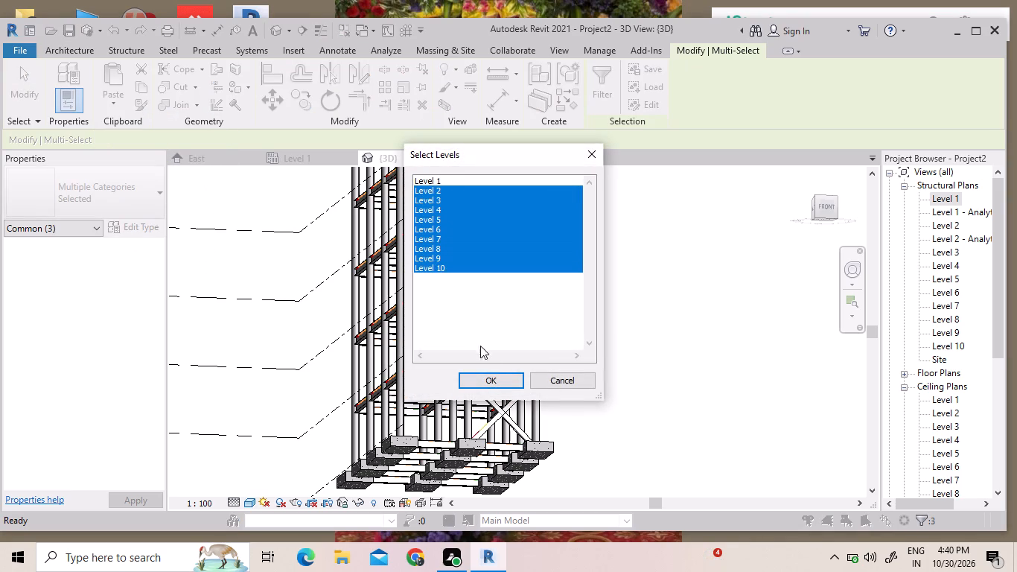
pyautogui.click(488, 375)
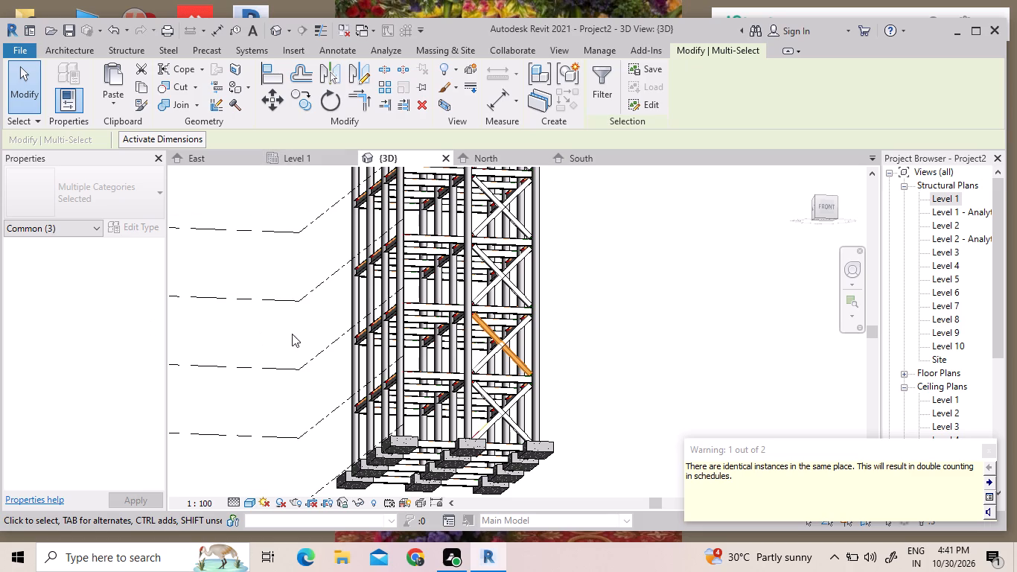
# Delete the two crossed M_HSS Square braces that project above Level 10 at the top of the frame.
pyautogui.scroll(-6, 593, 338)
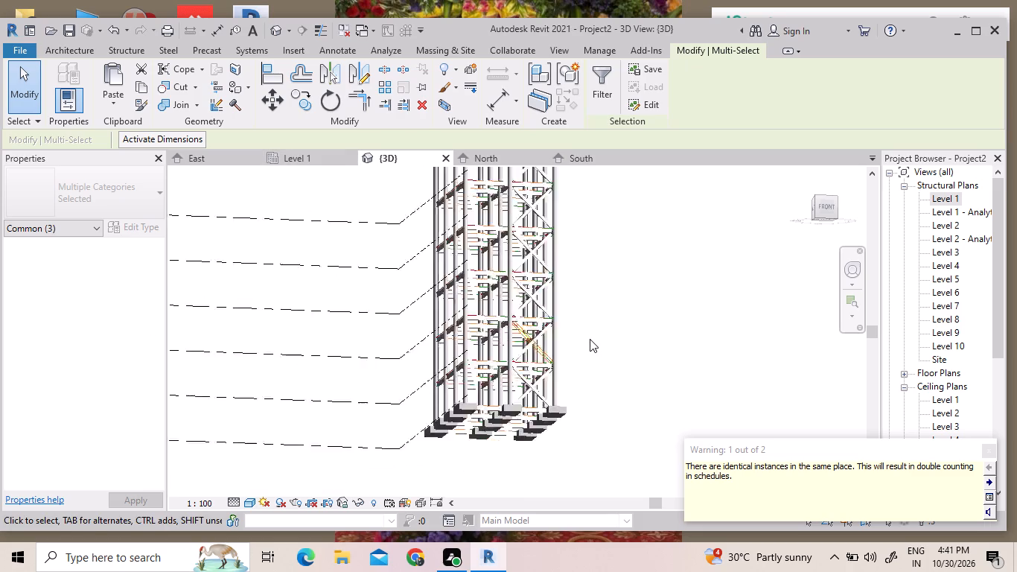
pyautogui.scroll(-5, 590, 339)
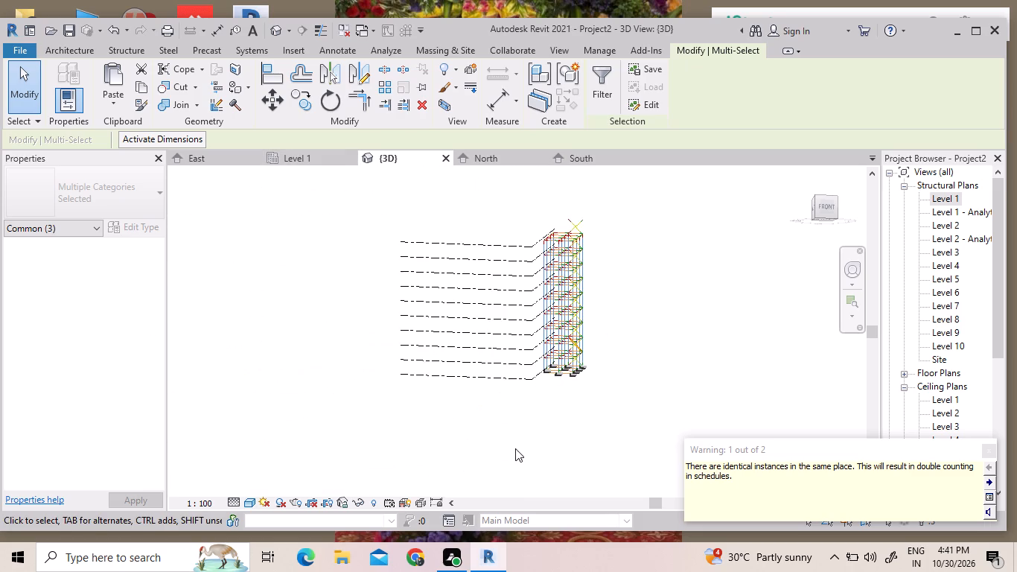
pyautogui.scroll(-2, 515, 448)
pyautogui.scroll(7, 582, 314)
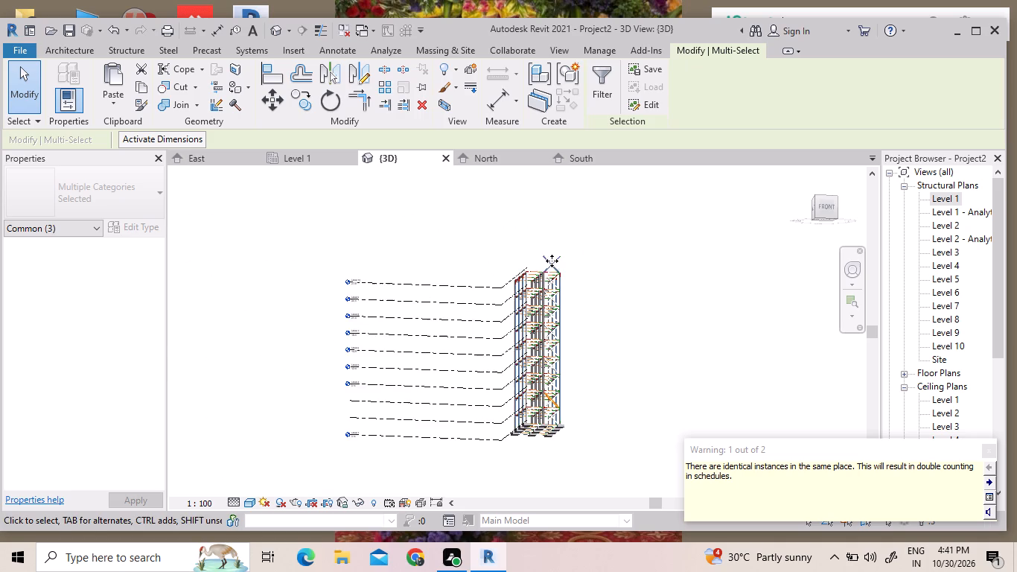
pyautogui.scroll(9, 552, 265)
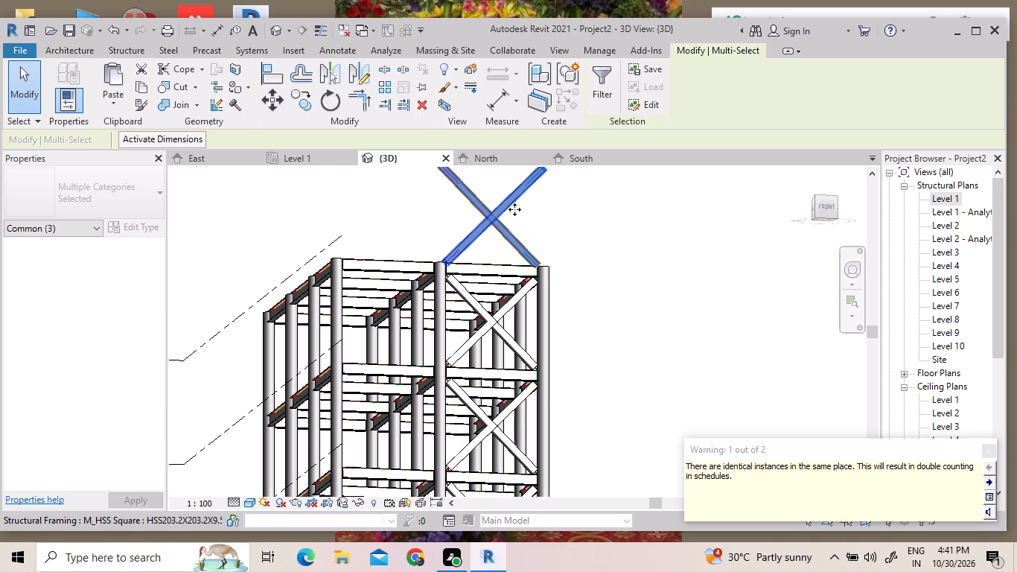
pyautogui.press('Escape')
pyautogui.click(492, 215)
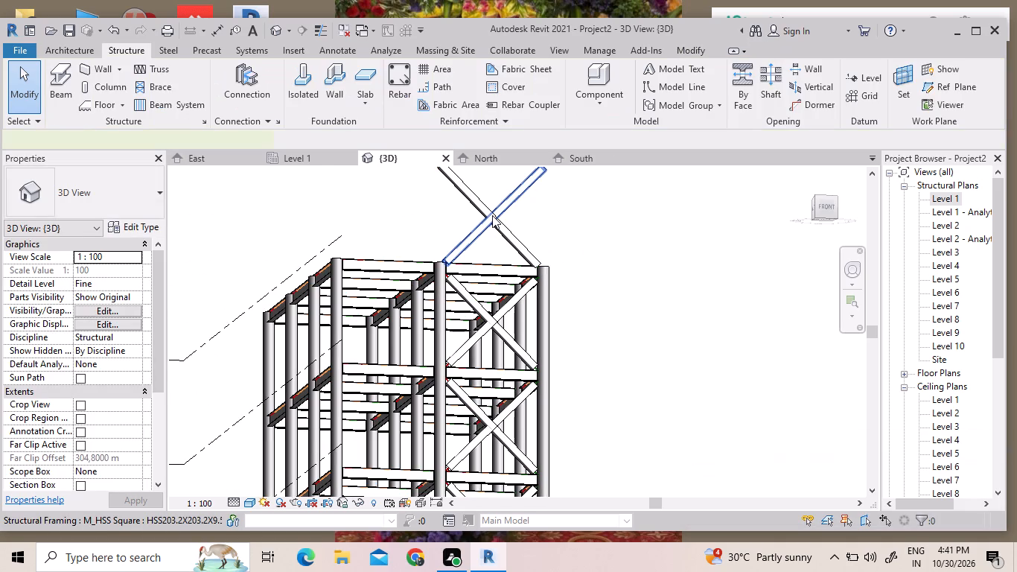
pyautogui.press('Delete')
pyautogui.click(488, 215)
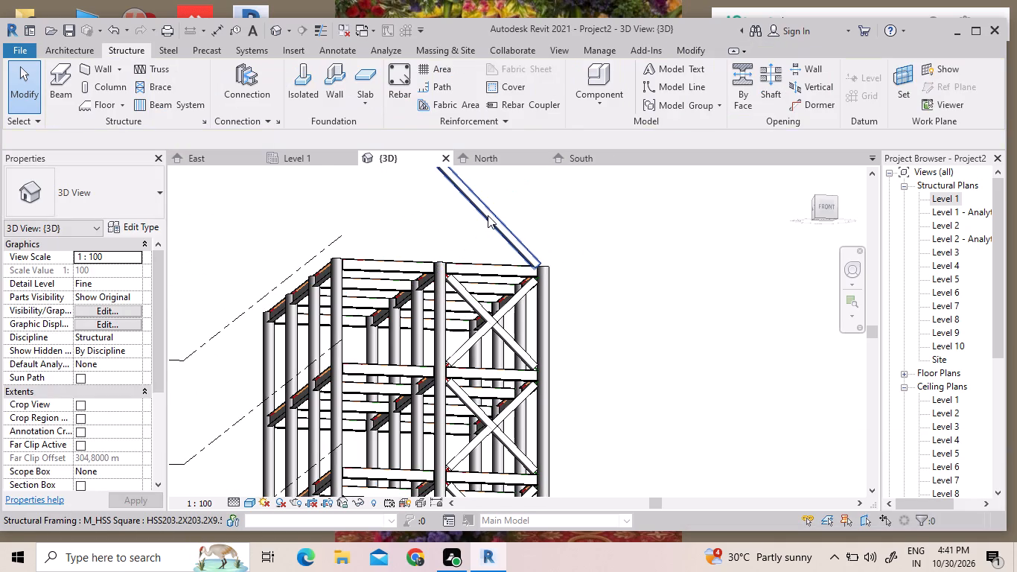
pyautogui.press('Delete')
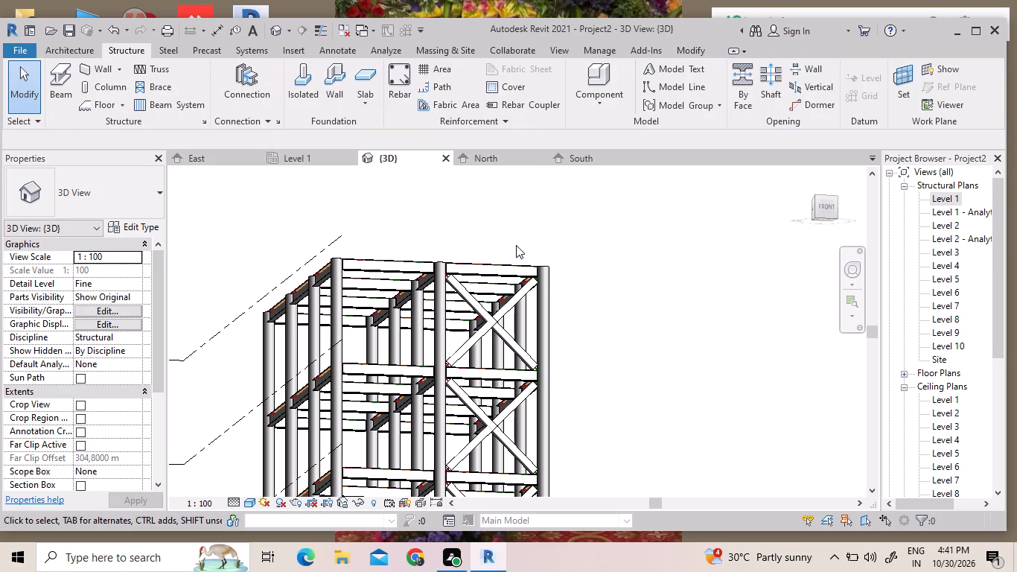
# Examine the braced tower and its footings from several sides in the 3D view and in the East elevation.
pyautogui.scroll(-4, 516, 247)
pyautogui.scroll(-1, 467, 307)
pyautogui.moveTo(465, 305); pyautogui.dragTo(447, 265, button='middle')
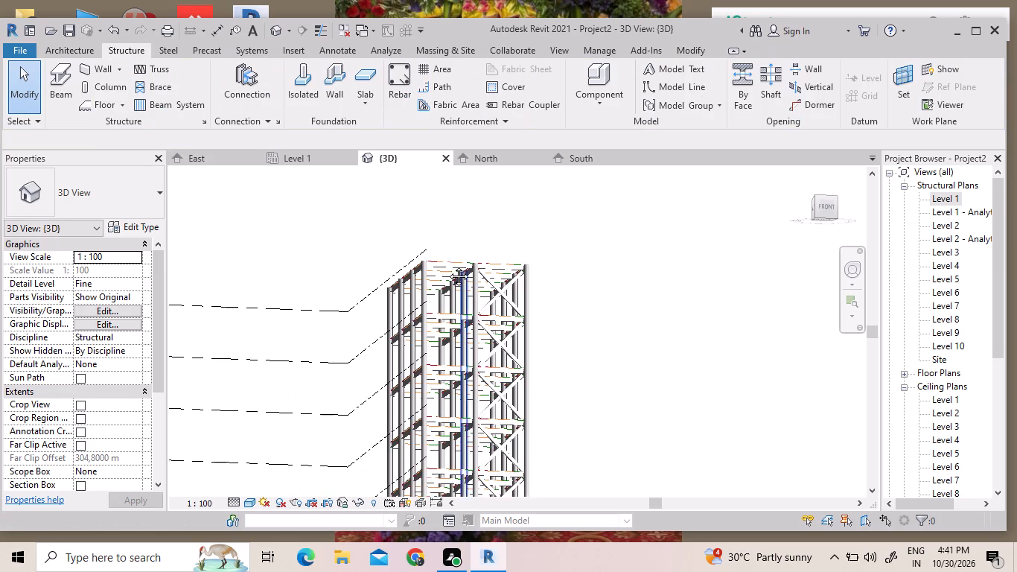
pyautogui.moveTo(447, 265); pyautogui.dragTo(447, 242, button='middle')
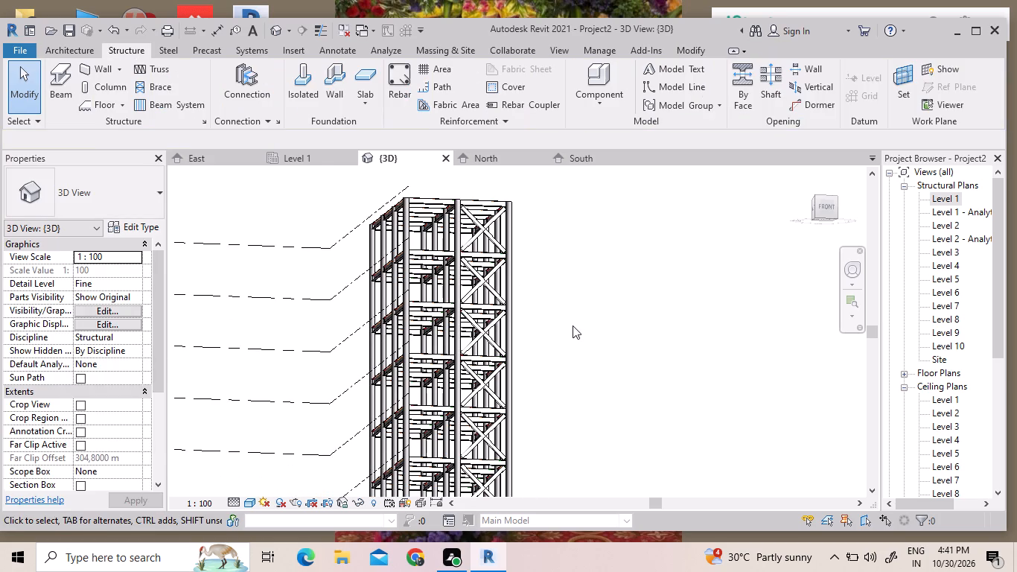
pyautogui.press('Escape')
pyautogui.moveTo(541, 340); pyautogui.dragTo(482, 297, button='middle')
pyautogui.scroll(-1, 541, 340)
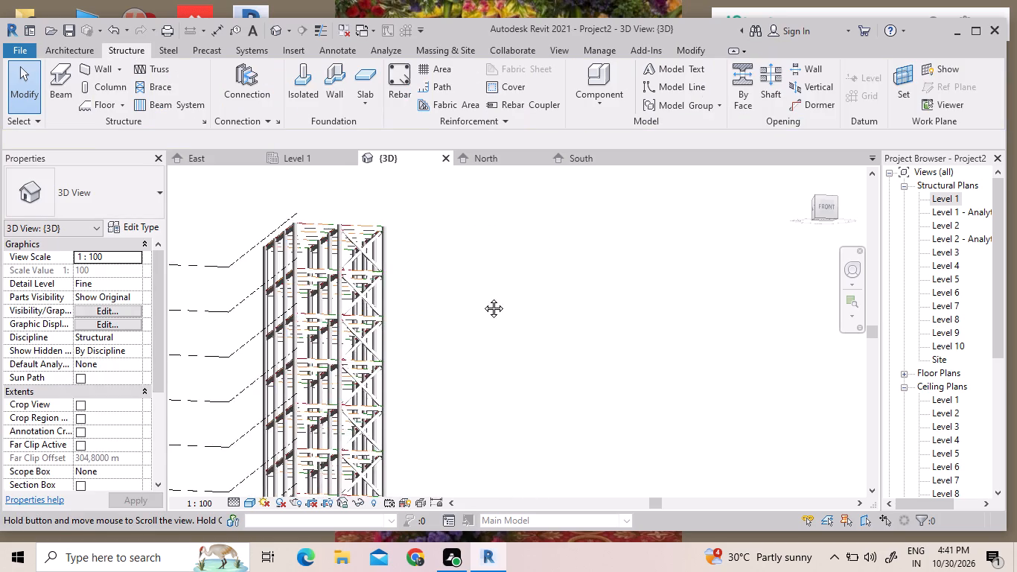
pyautogui.moveTo(482, 297); pyautogui.dragTo(491, 292, button='middle')
pyautogui.scroll(-9, 494, 290)
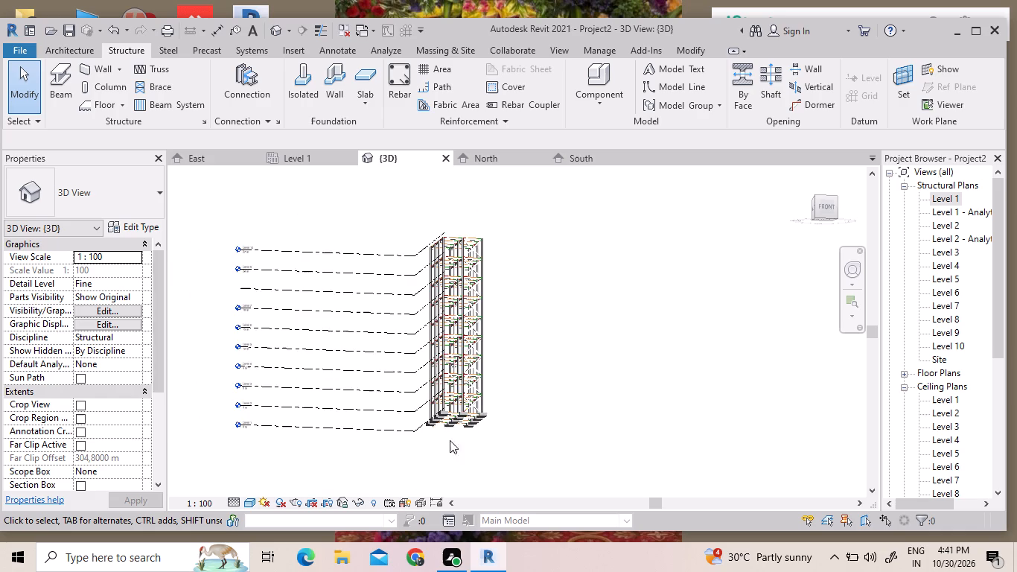
pyautogui.scroll(3, 421, 418)
pyautogui.scroll(3, 440, 241)
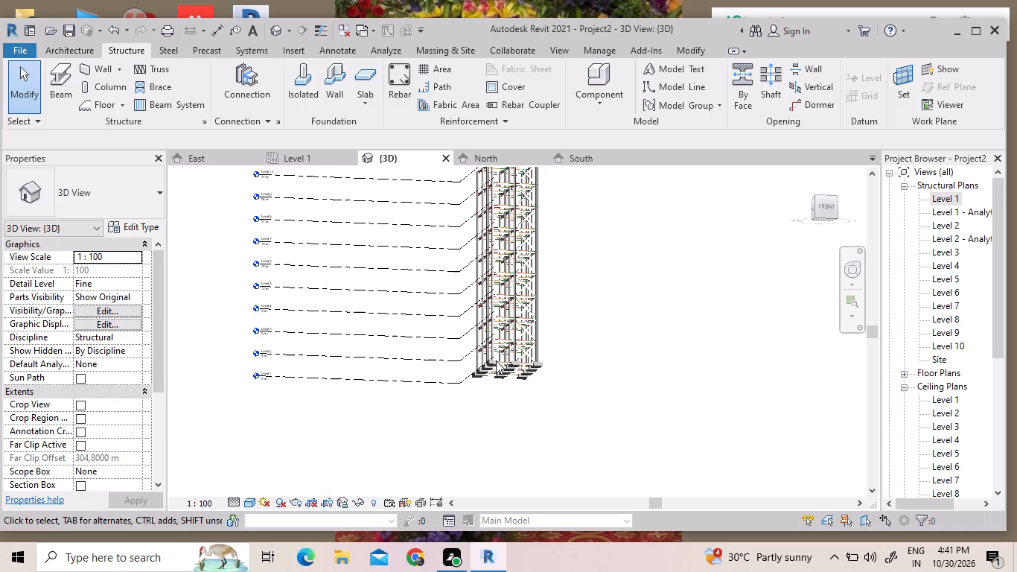
pyautogui.scroll(1, 500, 409)
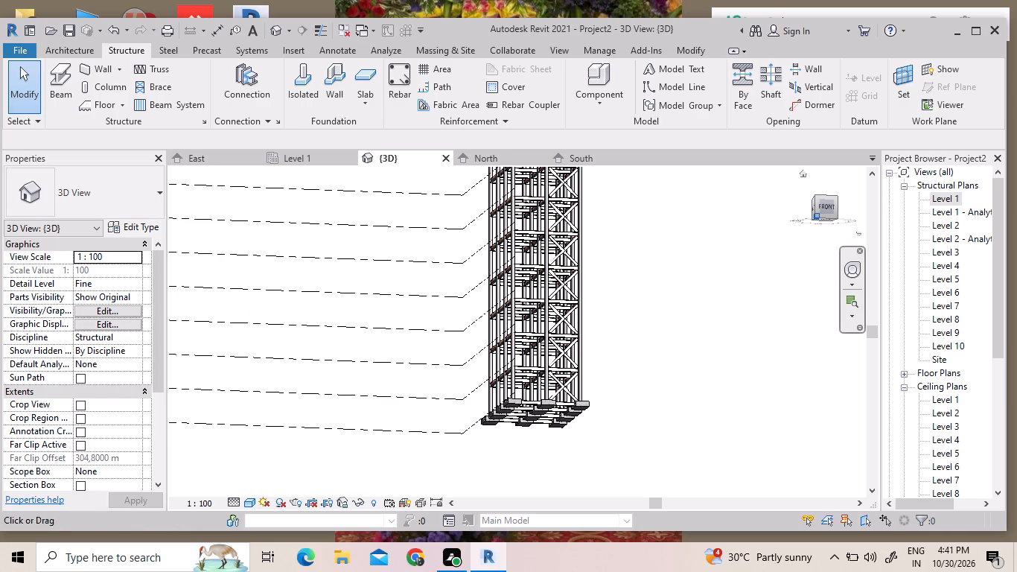
pyautogui.moveTo(823, 226); pyautogui.dragTo(770, 243)
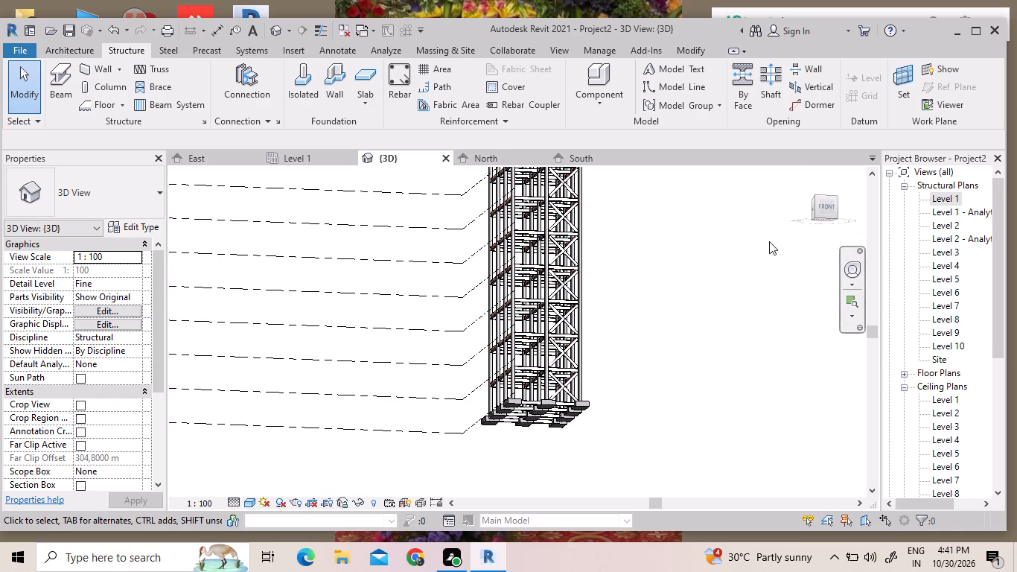
pyautogui.moveTo(675, 329); pyautogui.dragTo(645, 381, button='middle')
pyautogui.scroll(-1, 675, 329)
pyautogui.keyDown('shift'); pyautogui.moveTo(621, 381); pyautogui.dragTo(616, 393, button='middle'); pyautogui.keyUp('shift')
pyautogui.keyDown('shift'); pyautogui.scroll(-1, 619, 387); pyautogui.keyUp('shift')
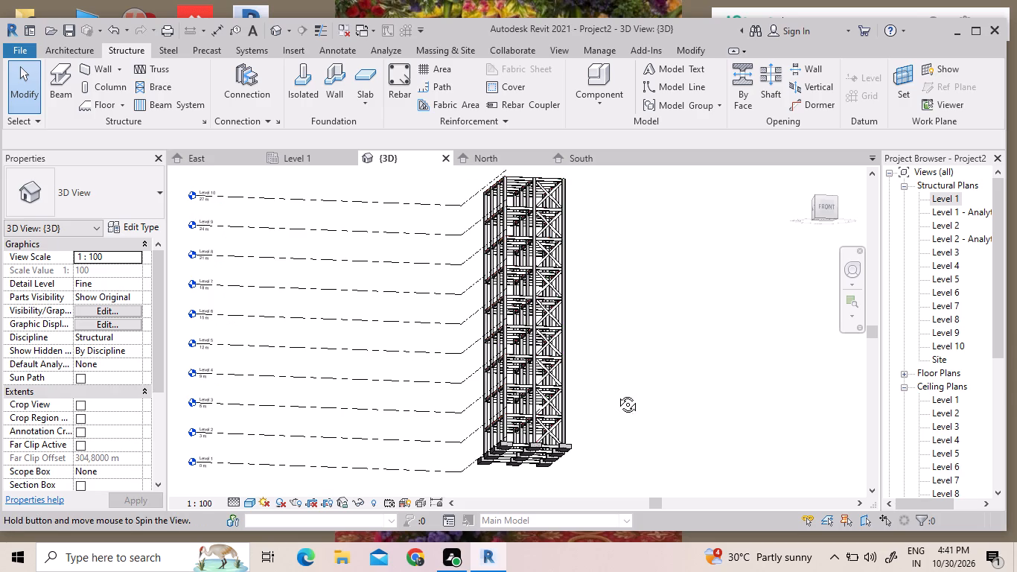
pyautogui.keyDown('shift'); pyautogui.moveTo(616, 393); pyautogui.dragTo(431, 357, button='middle'); pyautogui.keyUp('shift')
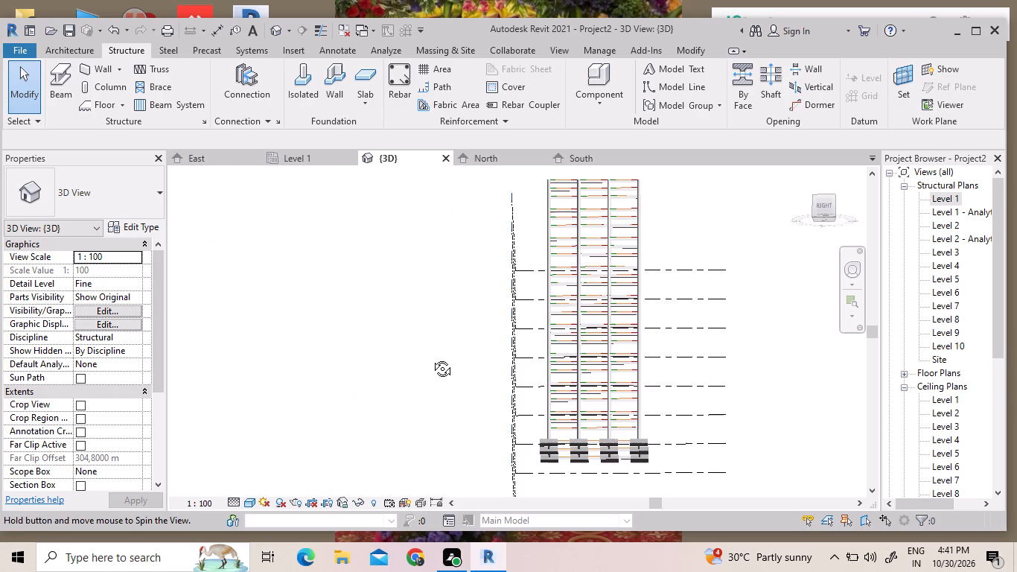
pyautogui.keyDown('shift'); pyautogui.moveTo(431, 357); pyautogui.dragTo(493, 401, button='middle'); pyautogui.keyUp('shift')
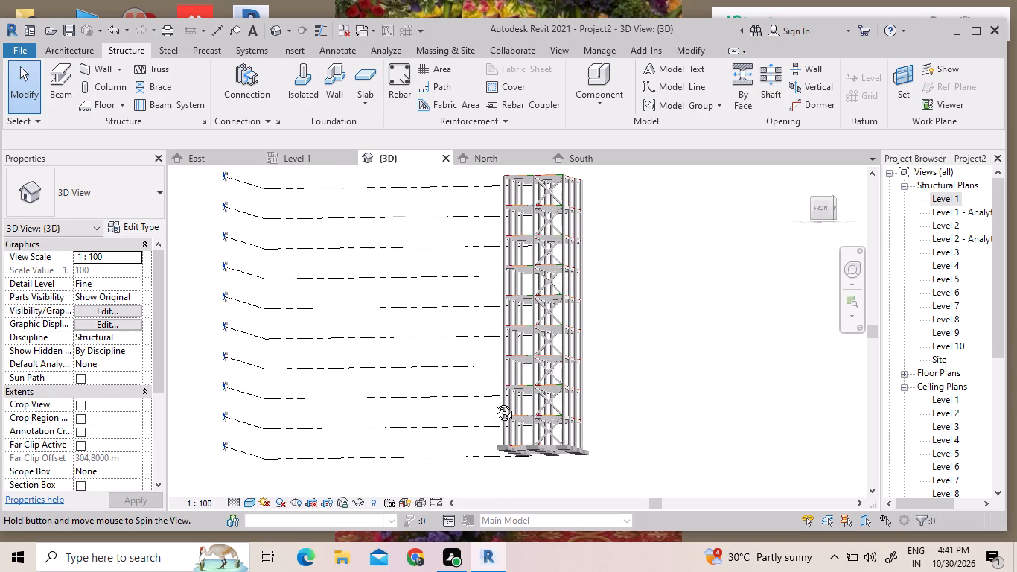
pyautogui.keyDown('shift'); pyautogui.moveTo(493, 401); pyautogui.dragTo(366, 334, button='middle'); pyautogui.keyUp('shift')
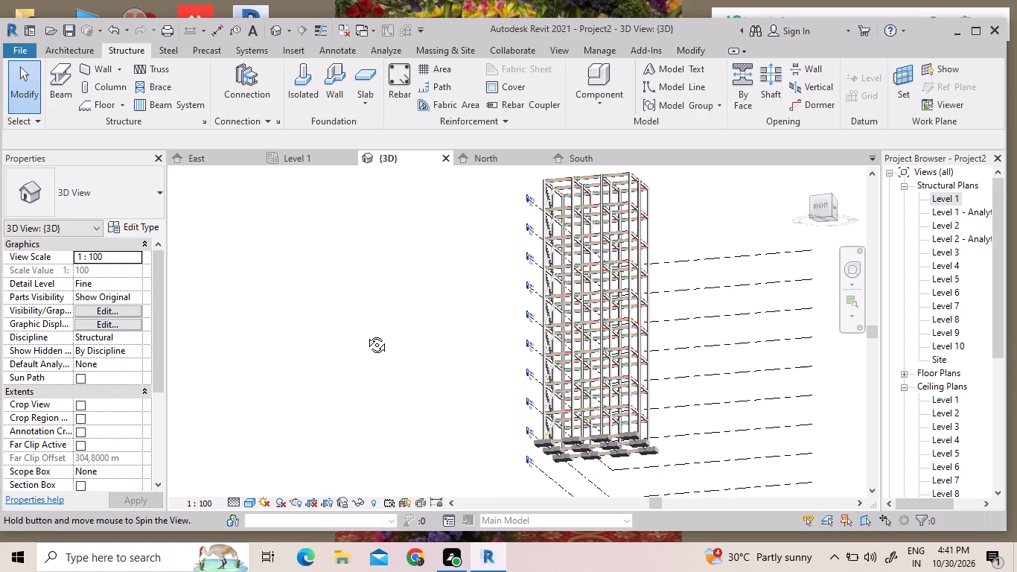
pyautogui.keyDown('shift'); pyautogui.moveTo(366, 334); pyautogui.dragTo(344, 381, button='middle'); pyautogui.keyUp('shift')
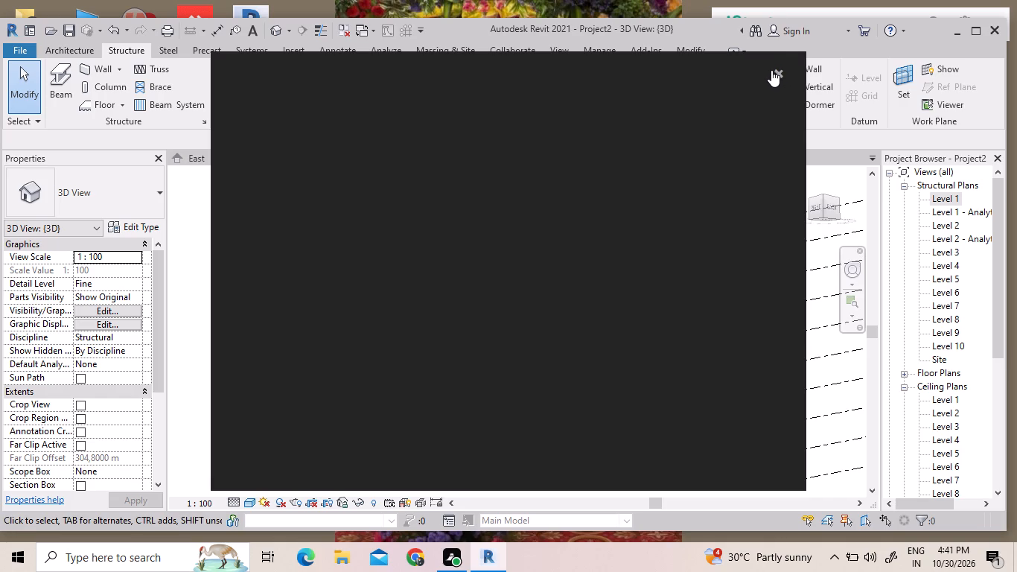
pyautogui.click(777, 70)
pyautogui.scroll(-1, 657, 340)
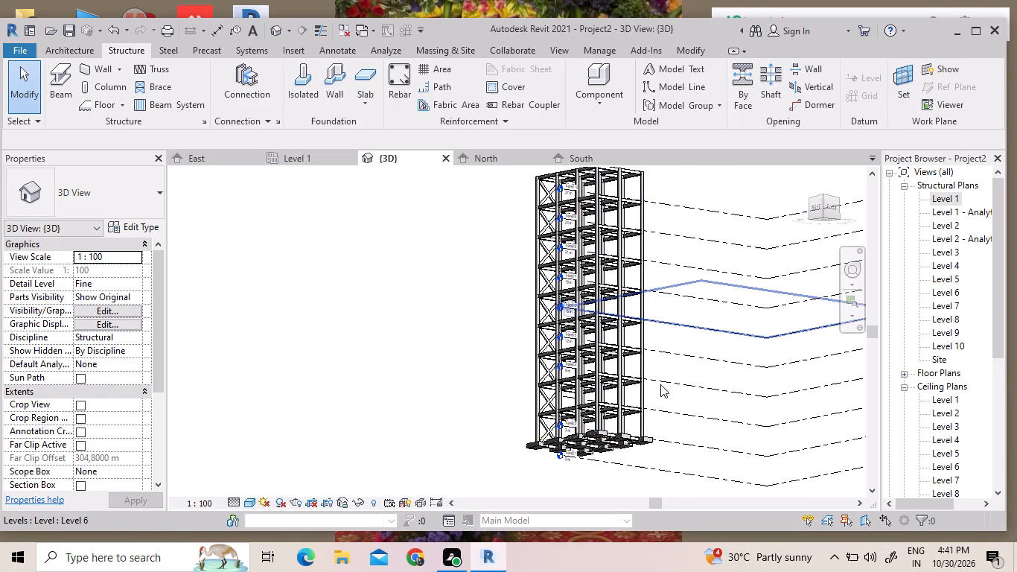
pyautogui.scroll(-1, 660, 384)
pyautogui.moveTo(660, 386); pyautogui.dragTo(514, 384, button='middle')
pyautogui.moveTo(512, 454); pyautogui.dragTo(619, 409, button='middle')
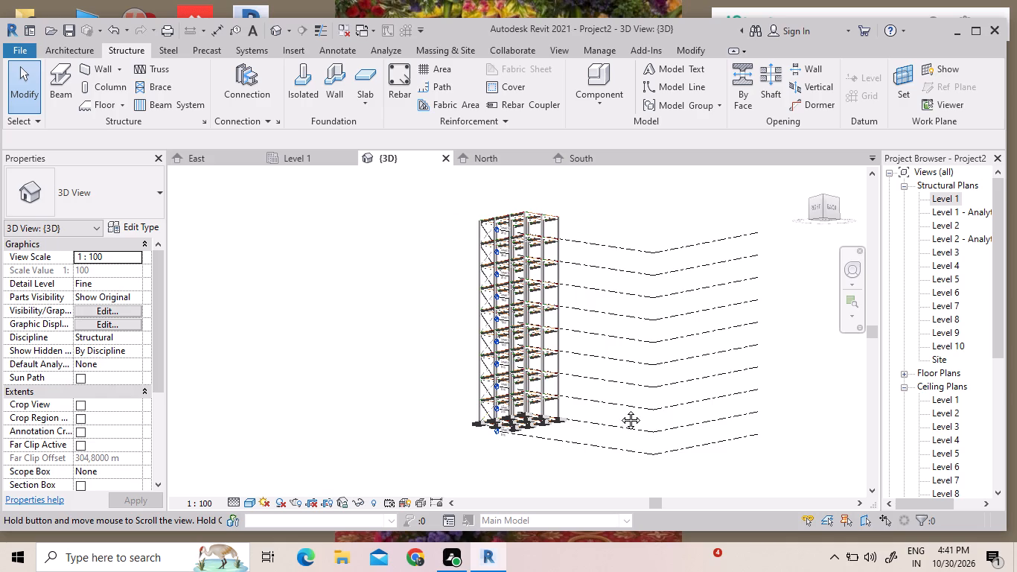
pyautogui.moveTo(619, 409); pyautogui.dragTo(482, 428, button='middle')
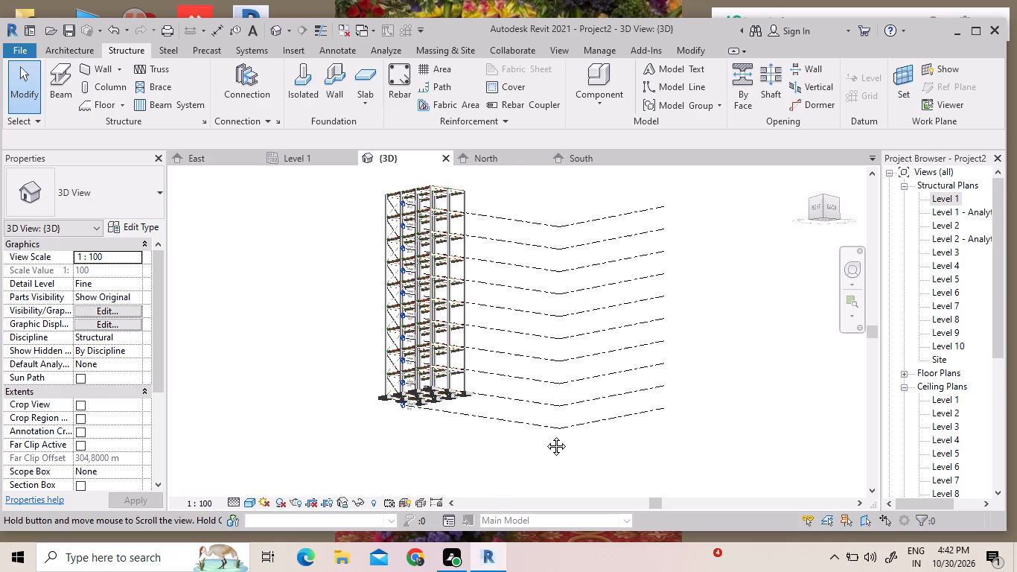
pyautogui.scroll(-1, 639, 446)
pyautogui.moveTo(630, 463); pyautogui.dragTo(324, 436, button='middle')
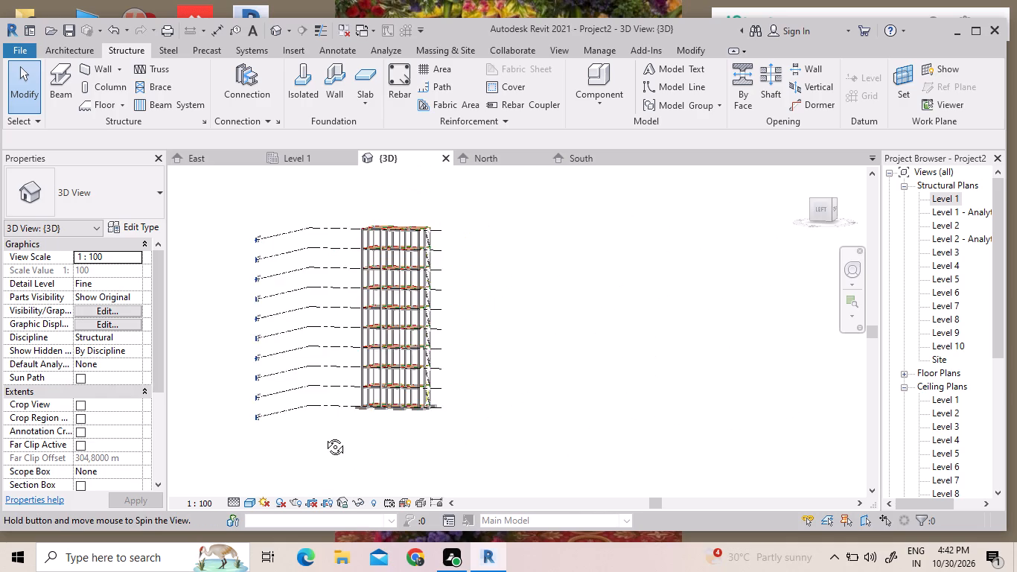
pyautogui.moveTo(324, 436); pyautogui.dragTo(259, 379, button='middle')
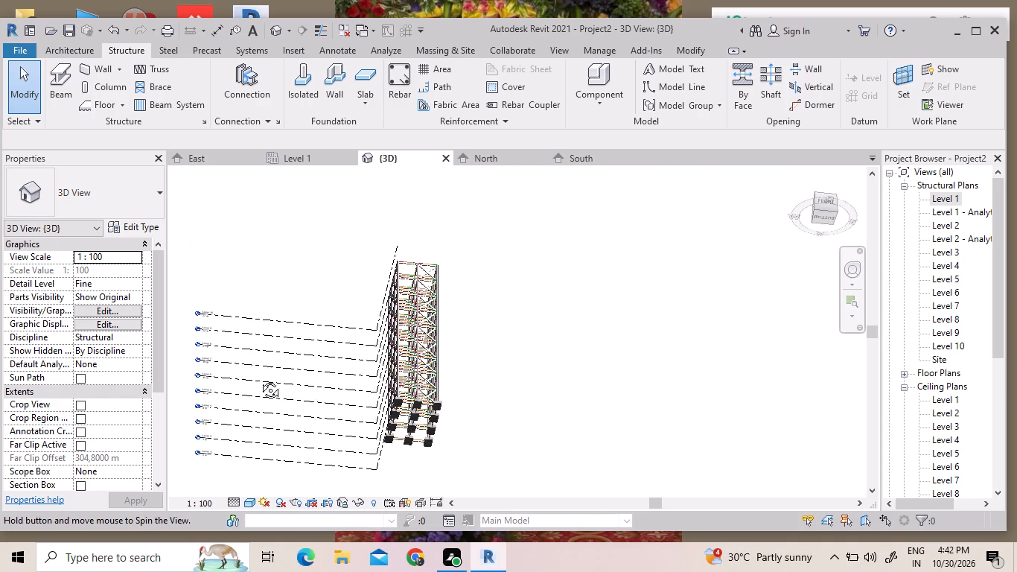
pyautogui.moveTo(259, 379); pyautogui.dragTo(282, 401, button='middle')
pyautogui.scroll(1, 422, 246)
pyautogui.moveTo(496, 299); pyautogui.dragTo(497, 325, button='middle')
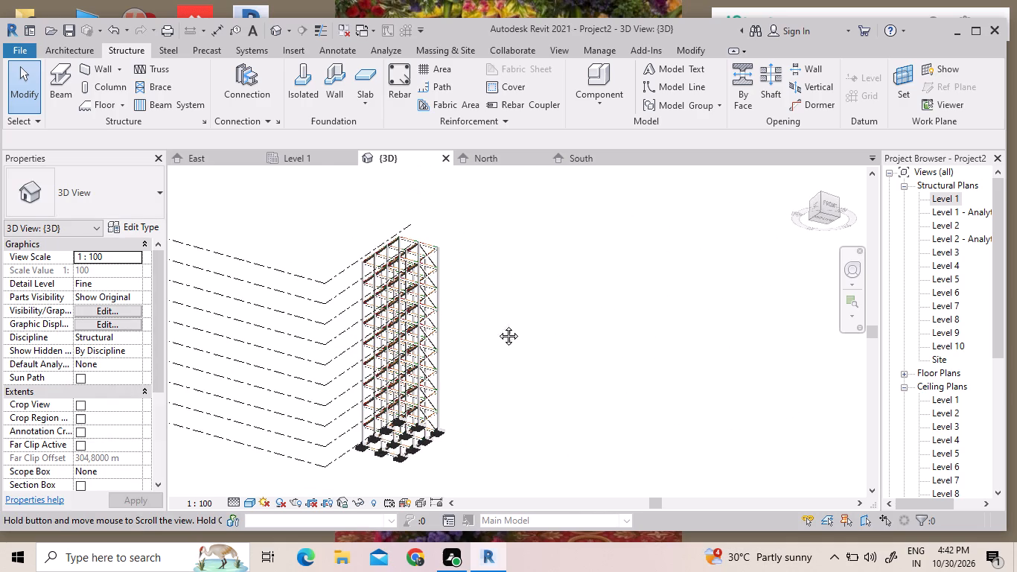
pyautogui.moveTo(497, 325); pyautogui.dragTo(460, 283, button='middle')
pyautogui.scroll(-1, 497, 342)
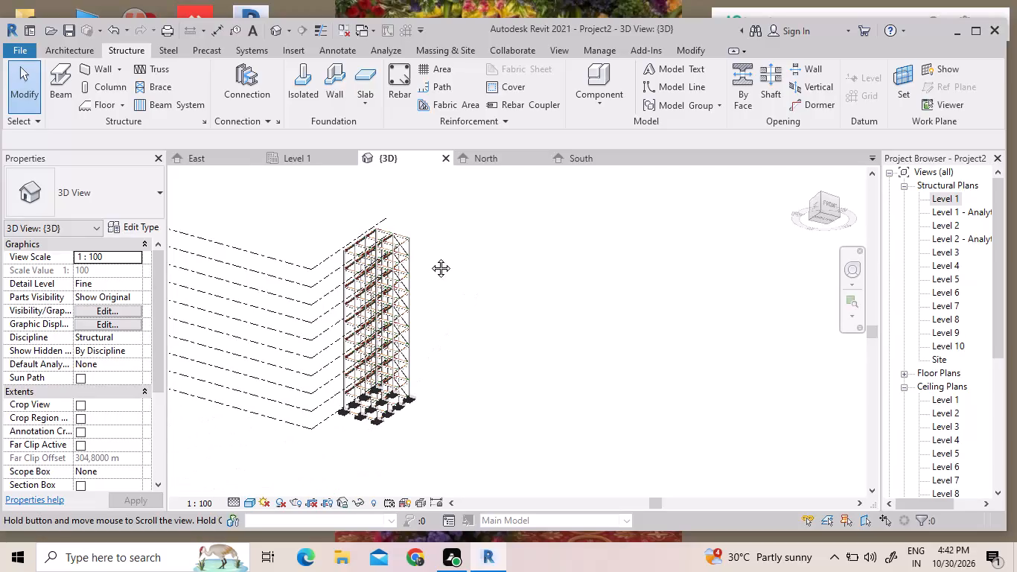
pyautogui.click(198, 156)
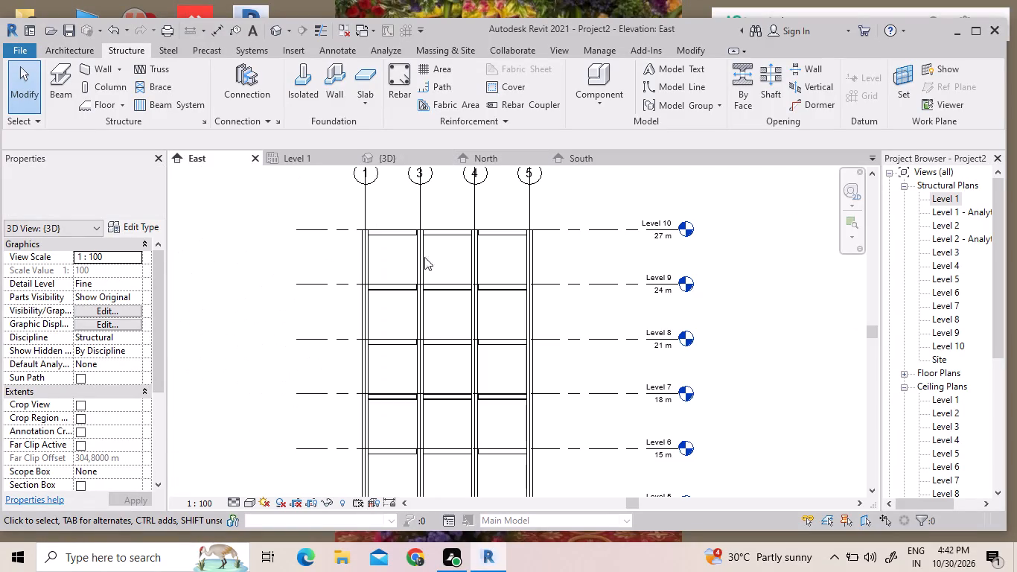
pyautogui.scroll(-3, 454, 321)
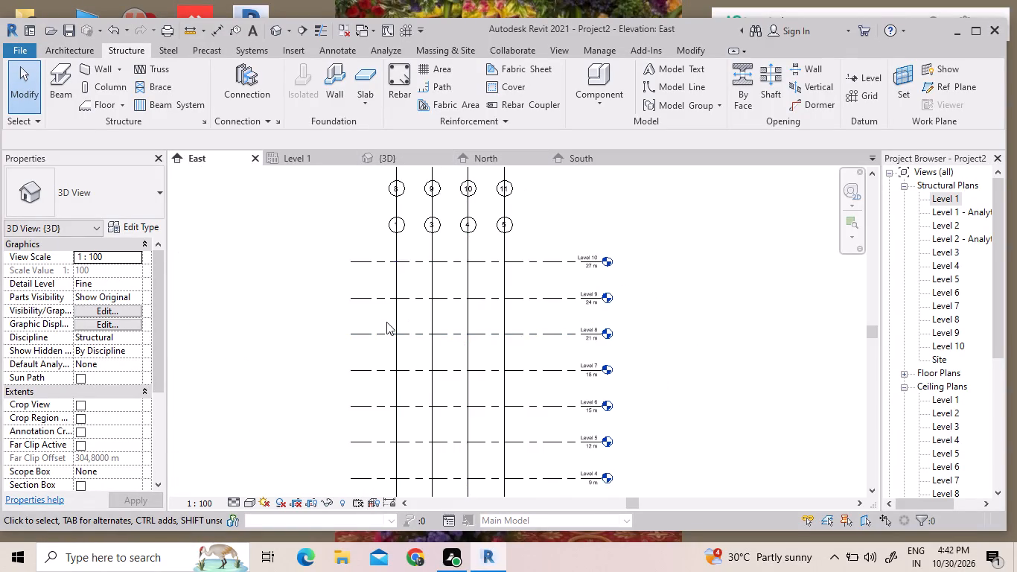
# On Level 1, create a 150mm Foundation Slab with a 6 m by 9 m rectangular boundary between column intersections 7/1 and 2/5.
pyautogui.click(305, 165)
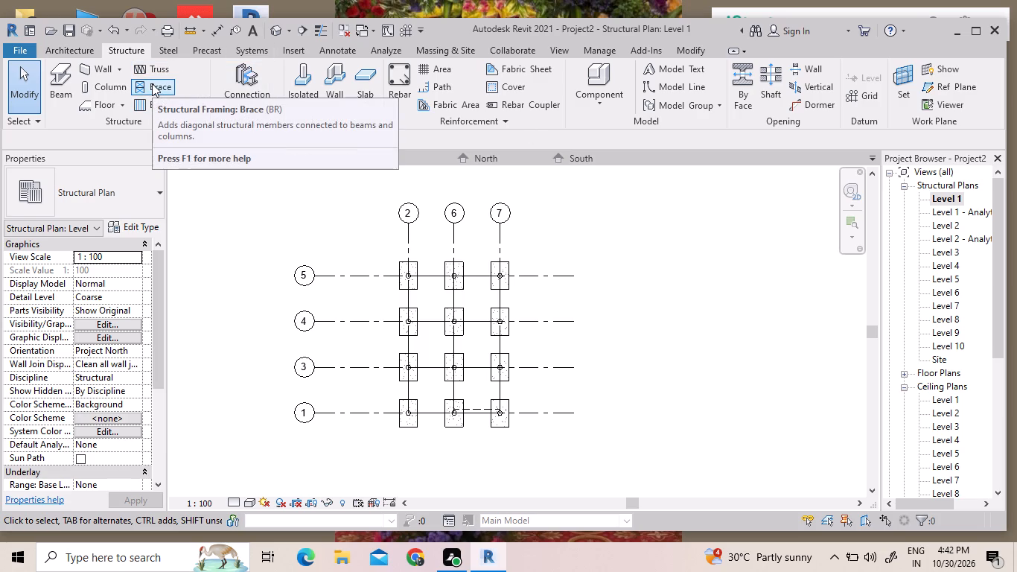
pyautogui.click(354, 67)
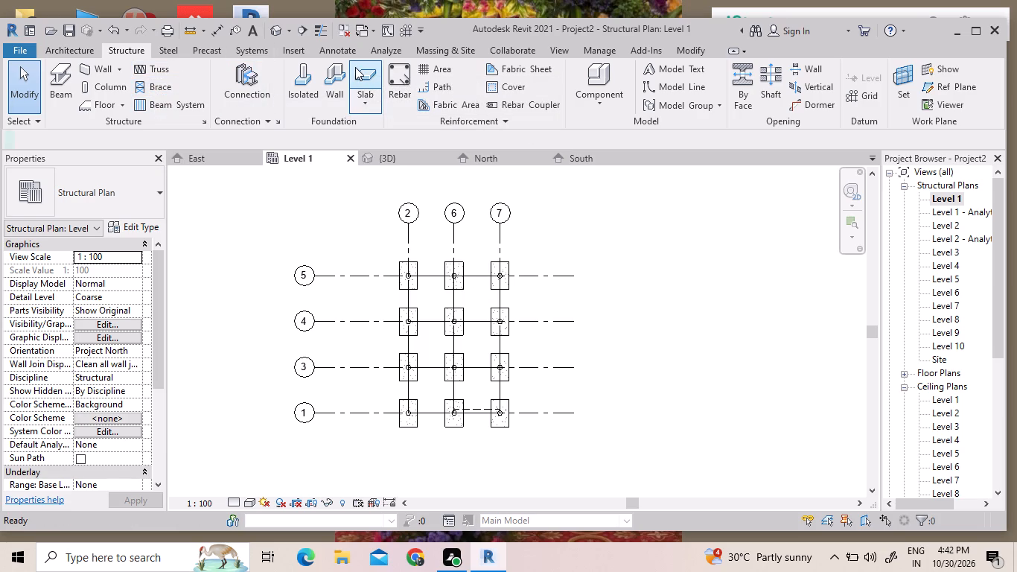
pyautogui.click(363, 70)
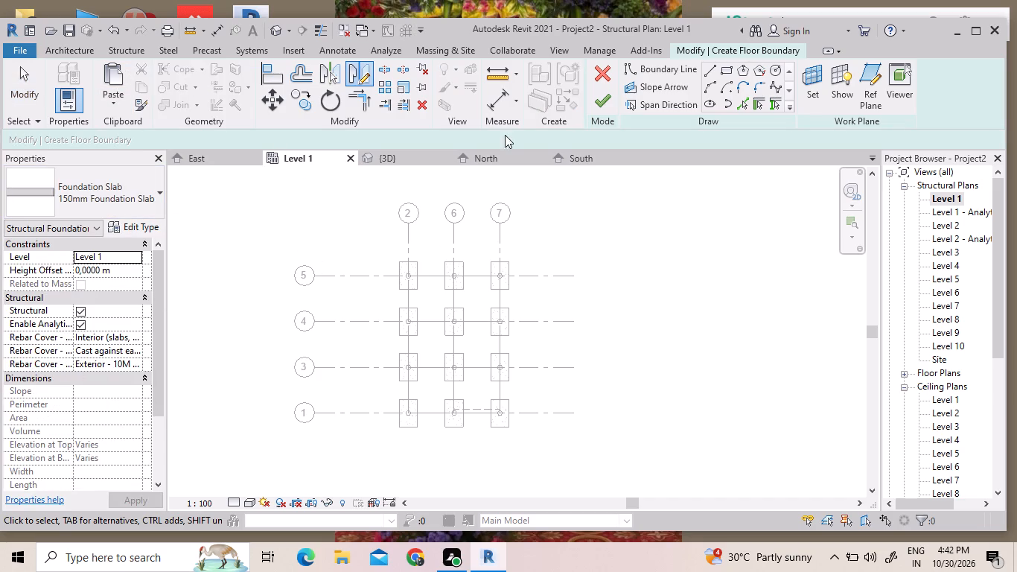
pyautogui.click(132, 200)
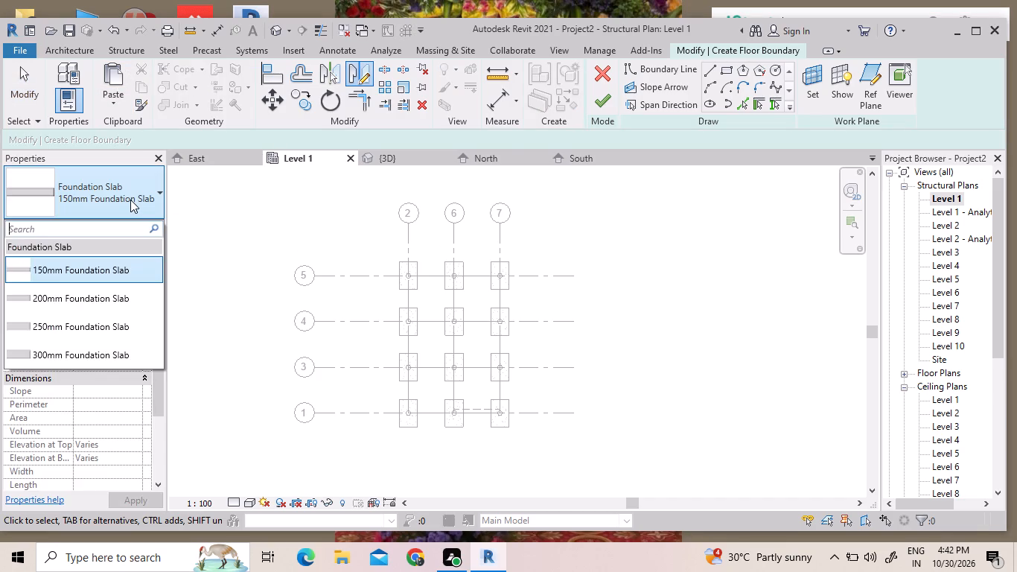
pyautogui.click(130, 200)
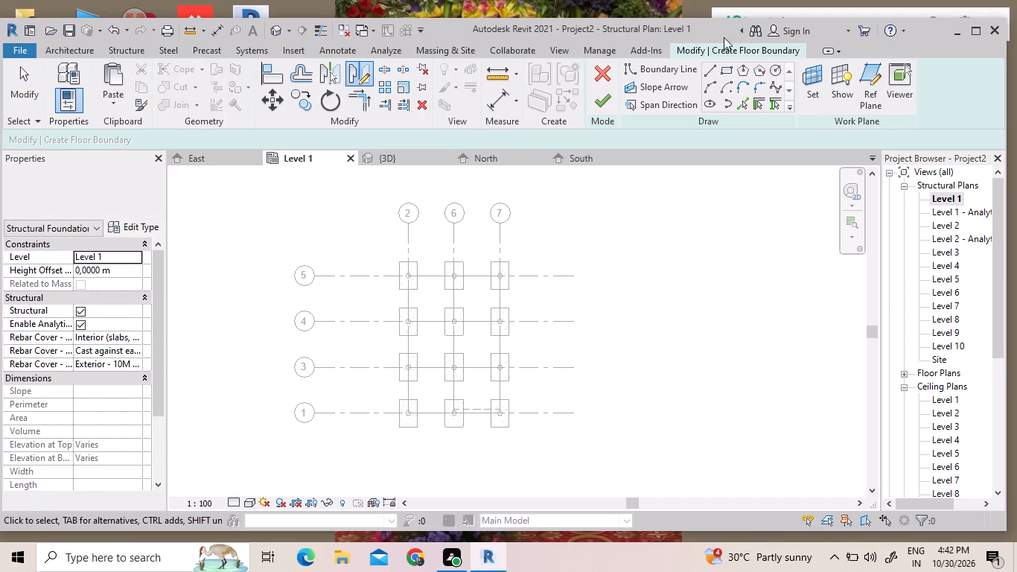
pyautogui.click(723, 72)
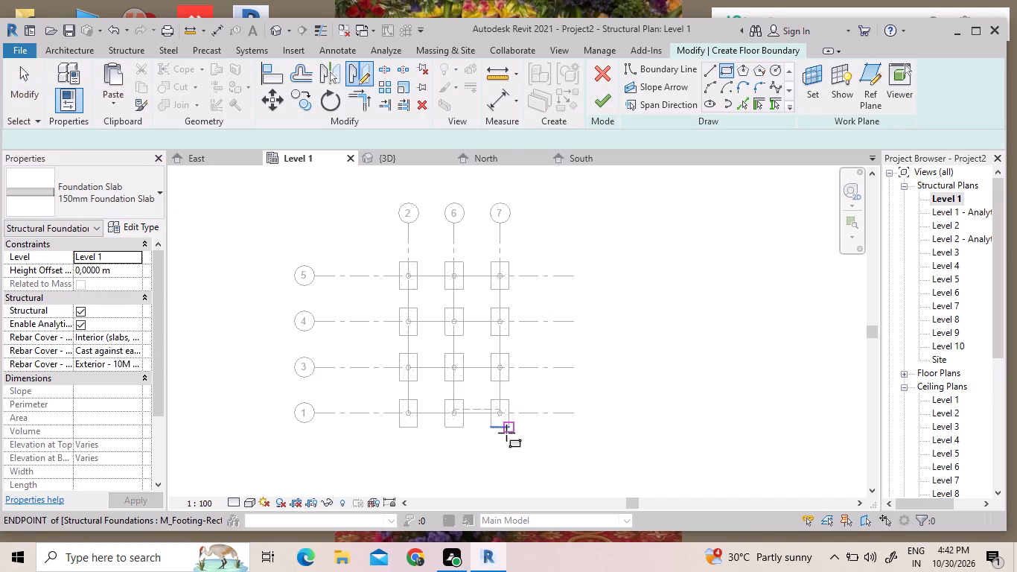
pyautogui.scroll(4, 497, 408)
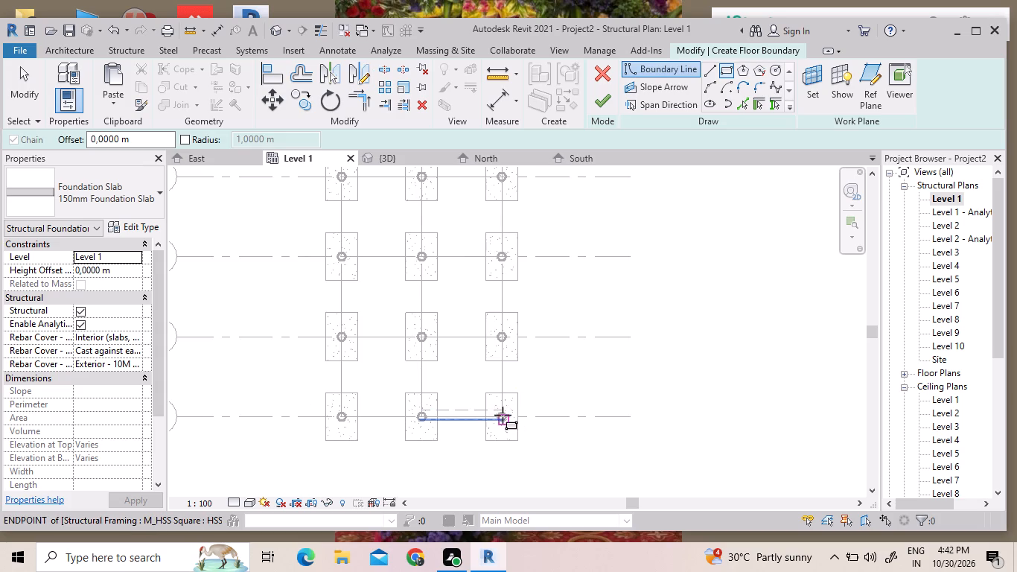
pyautogui.click(501, 415)
pyautogui.scroll(-3, 372, 287)
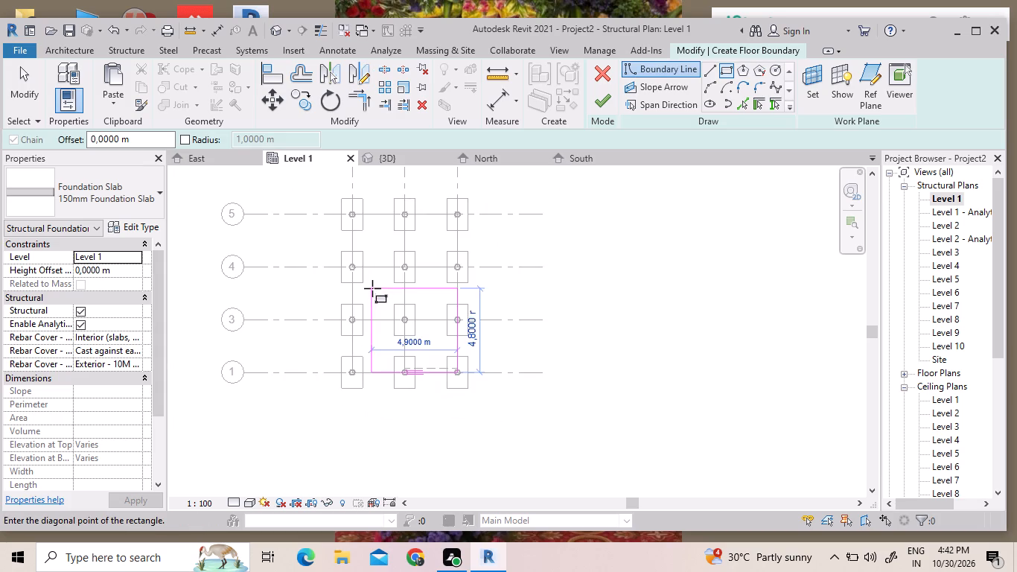
pyautogui.scroll(3, 343, 215)
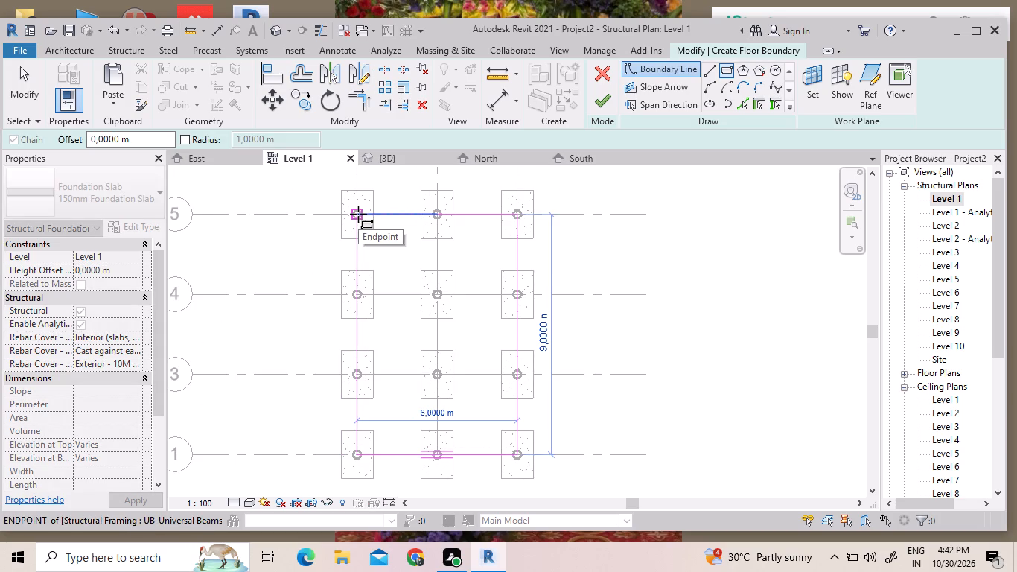
pyautogui.click(358, 214)
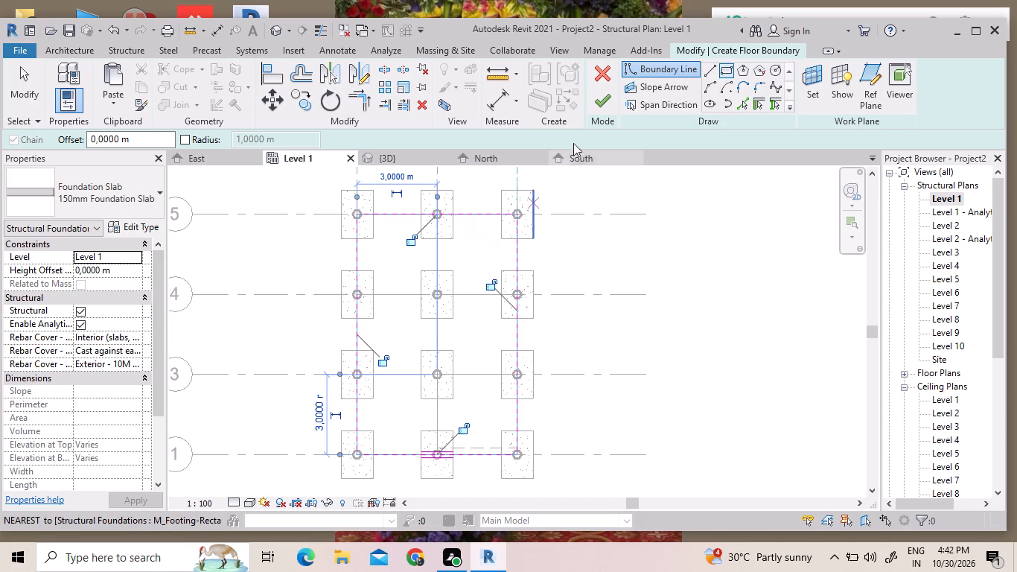
pyautogui.click(598, 99)
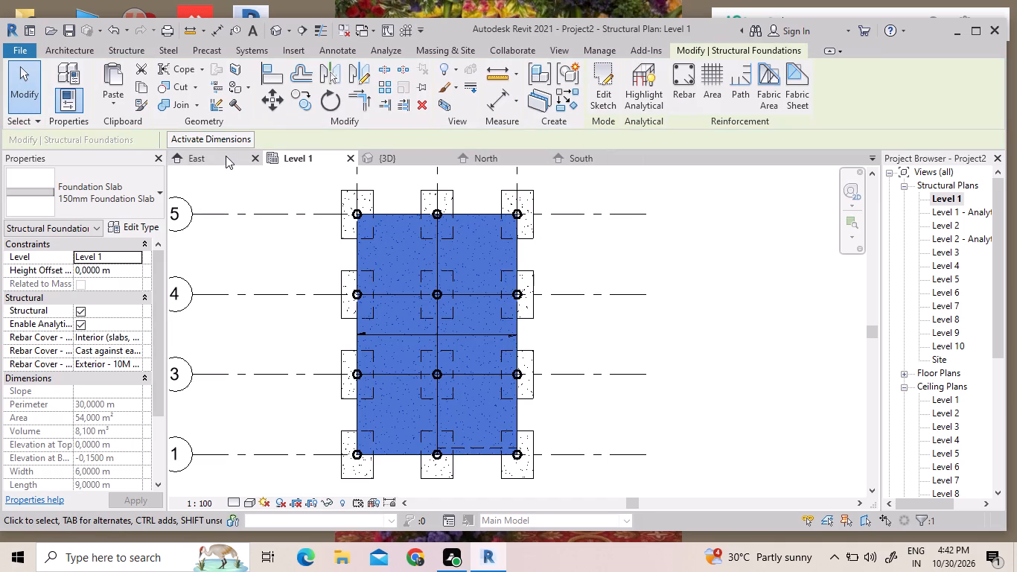
# Examine the new foundation slab among the footings and base beams in the East elevation, Level 1 plan and 3D view.
pyautogui.click(226, 156)
pyautogui.scroll(-2, 336, 240)
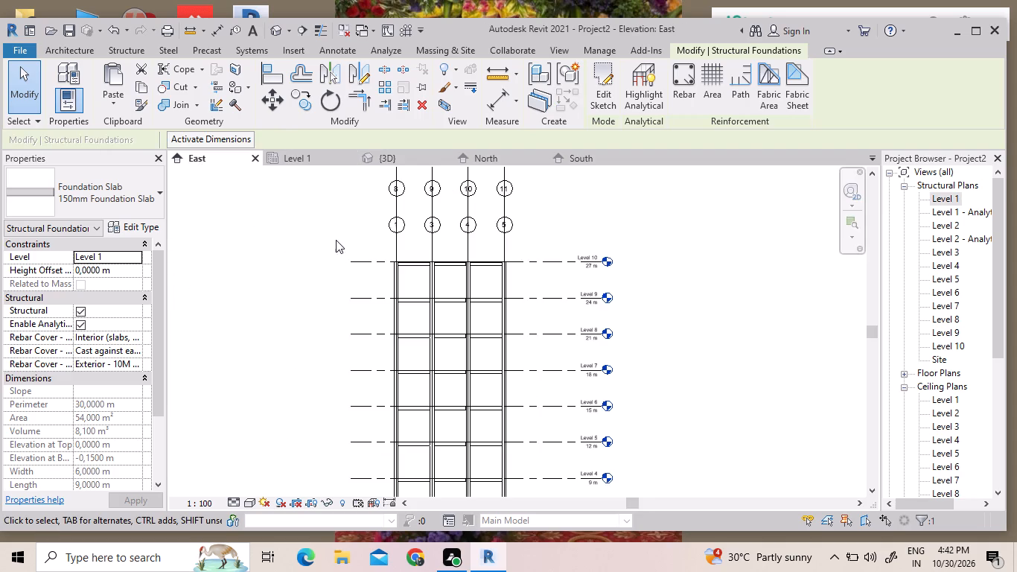
pyautogui.scroll(3, 401, 254)
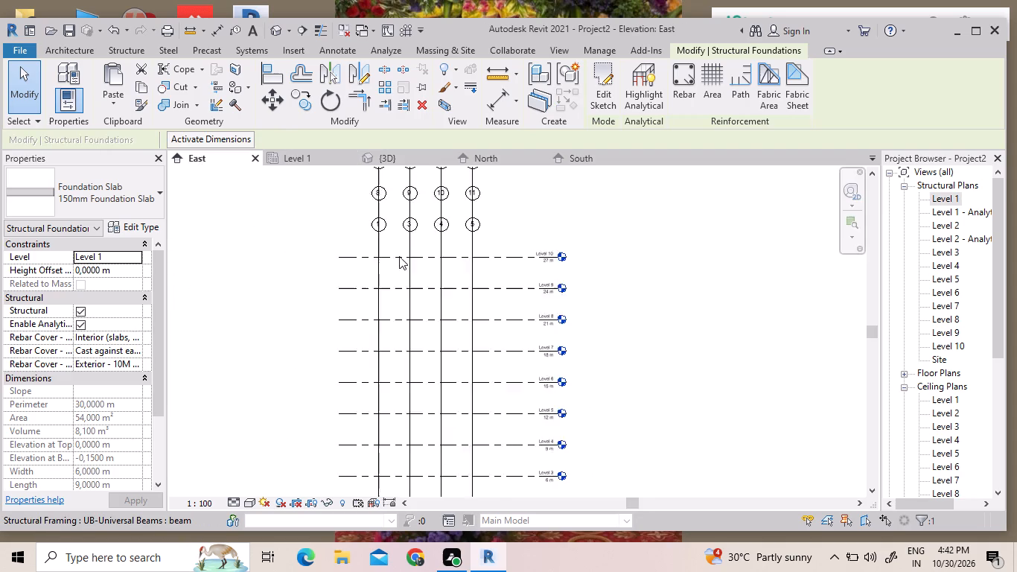
pyautogui.scroll(6, 369, 254)
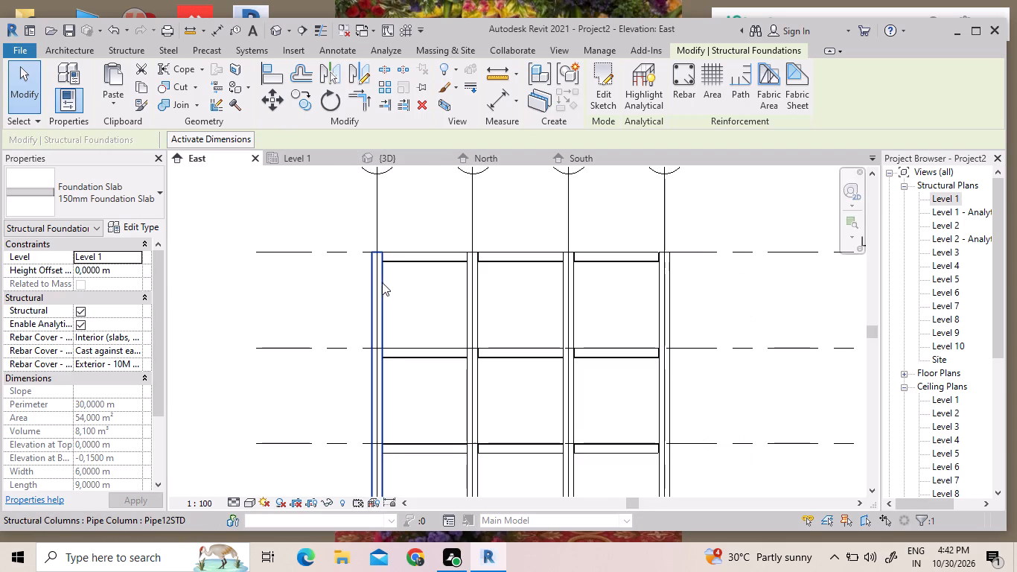
pyautogui.click(320, 158)
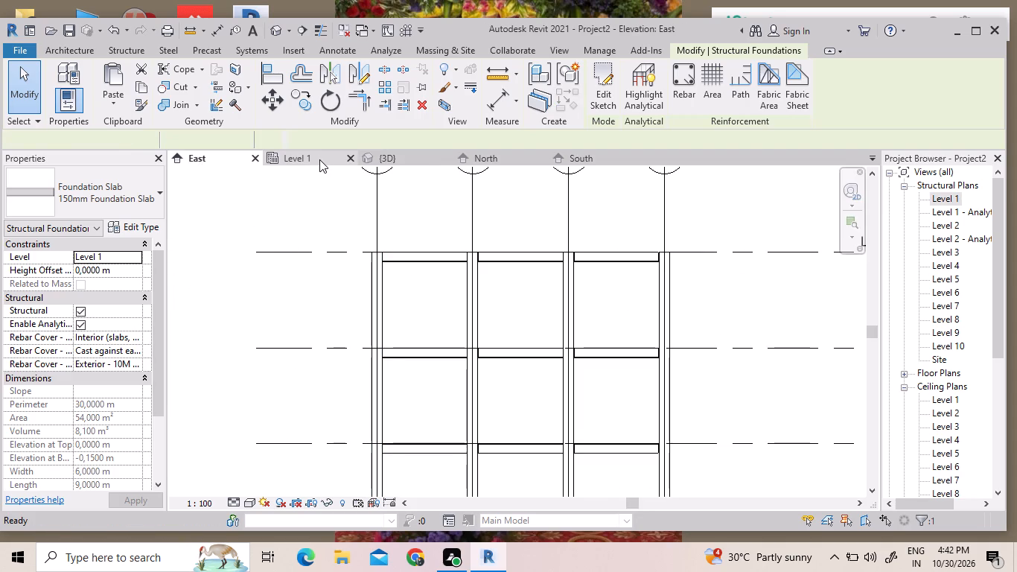
pyautogui.click(315, 156)
pyautogui.click(386, 156)
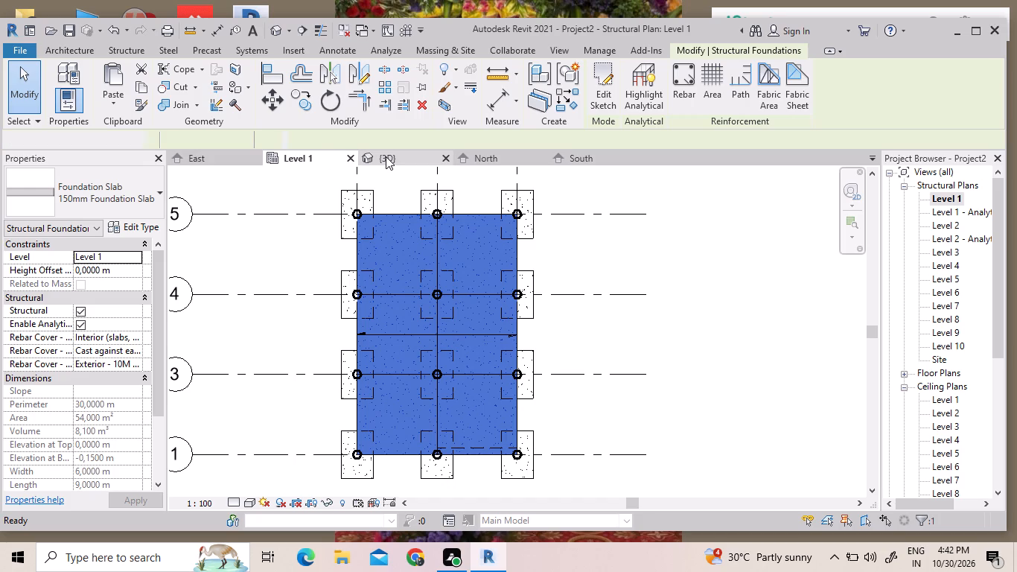
pyautogui.scroll(4, 379, 431)
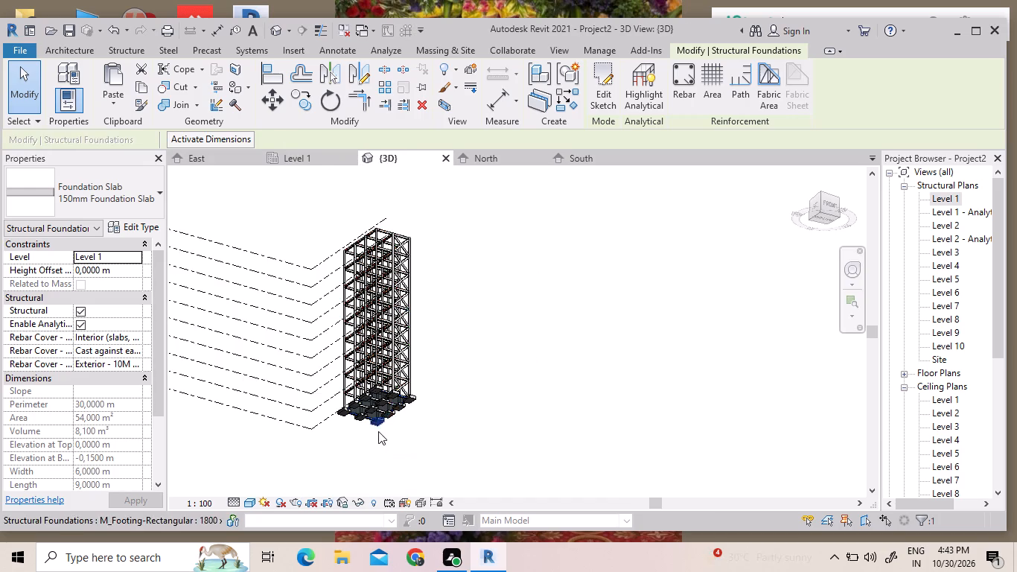
pyautogui.scroll(5, 377, 430)
pyautogui.scroll(4, 381, 352)
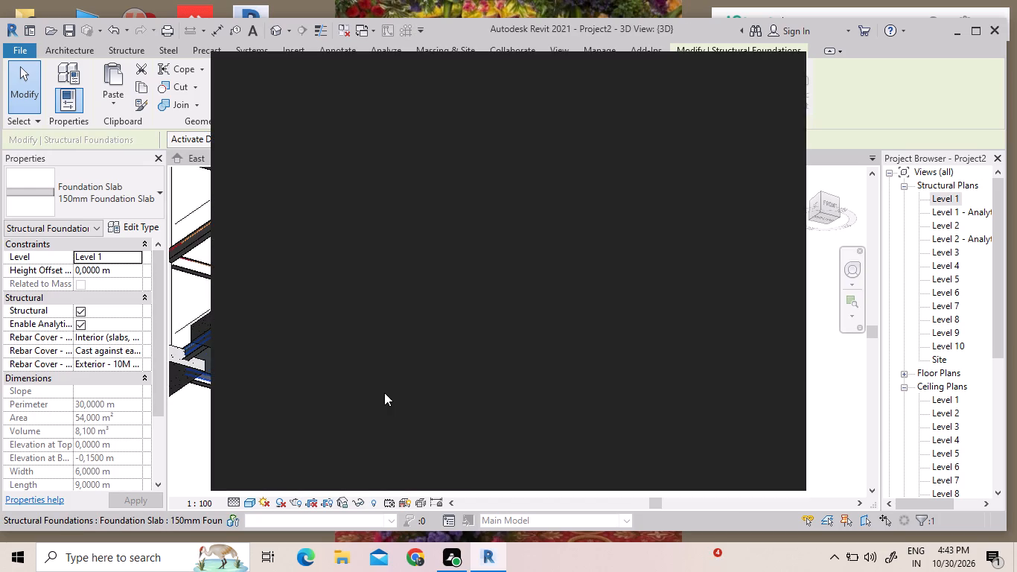
pyautogui.click(777, 78)
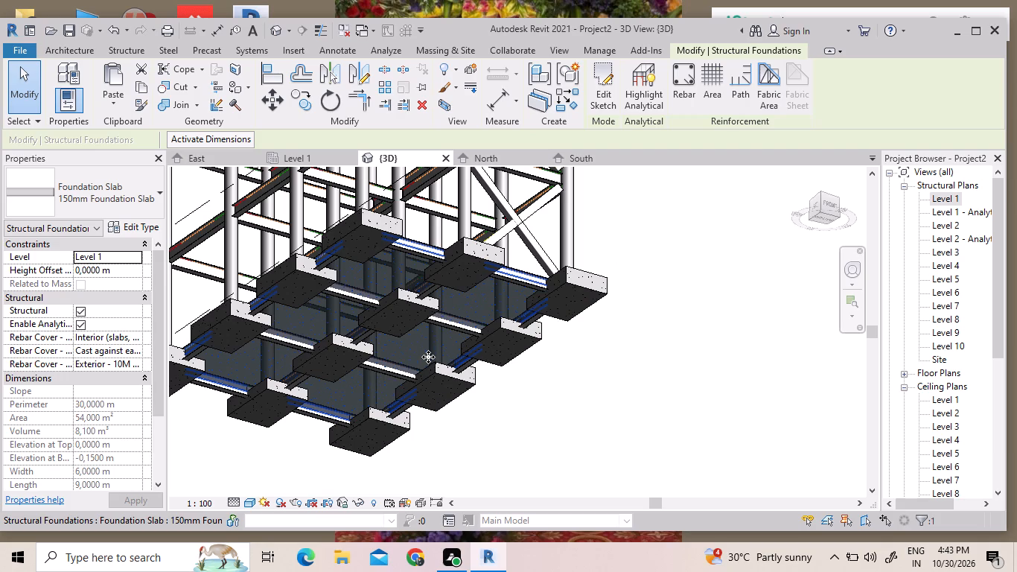
pyautogui.click(428, 353)
pyautogui.rightClick(429, 353)
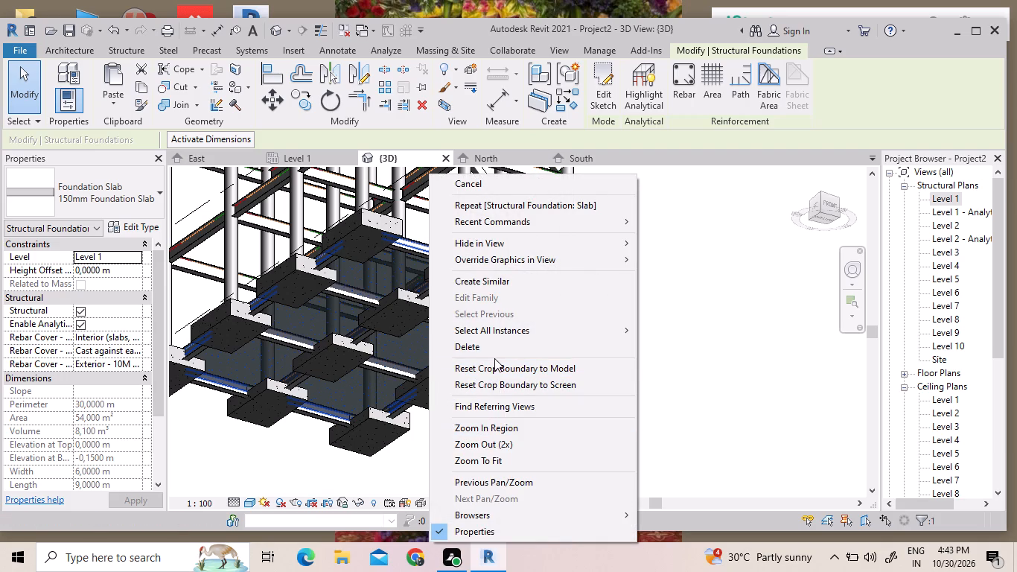
pyautogui.click(364, 368)
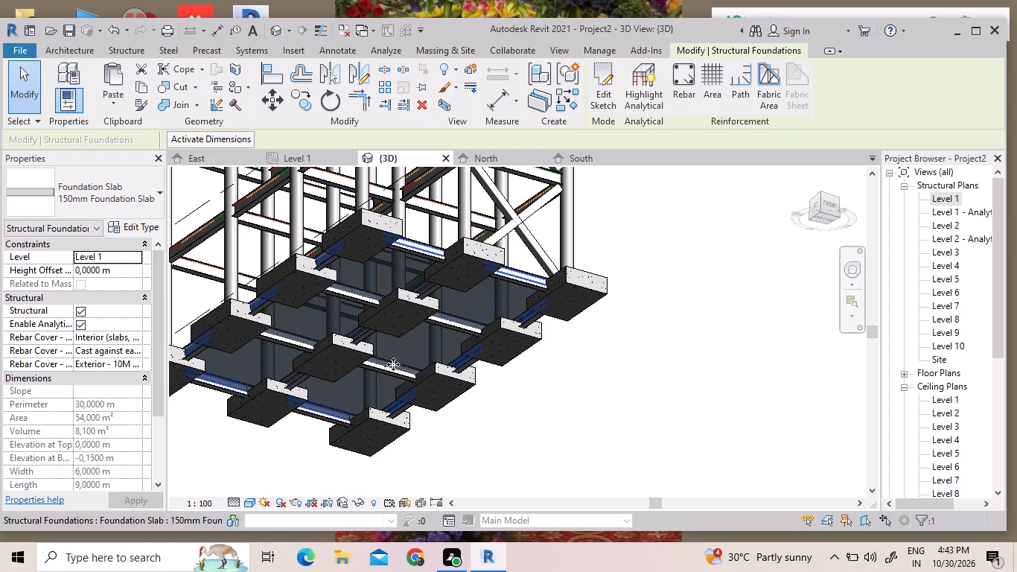
pyautogui.press('Escape')
pyautogui.press('Escape')
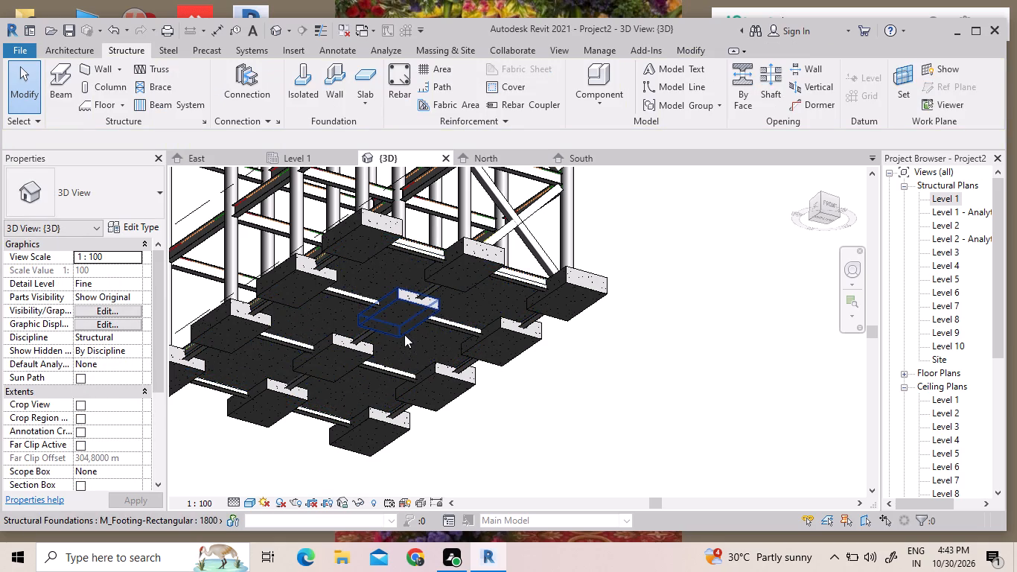
# Copy the Level 1 foundation slab and paste it aligned to Level 2 through Level 10.
pyautogui.click(419, 339)
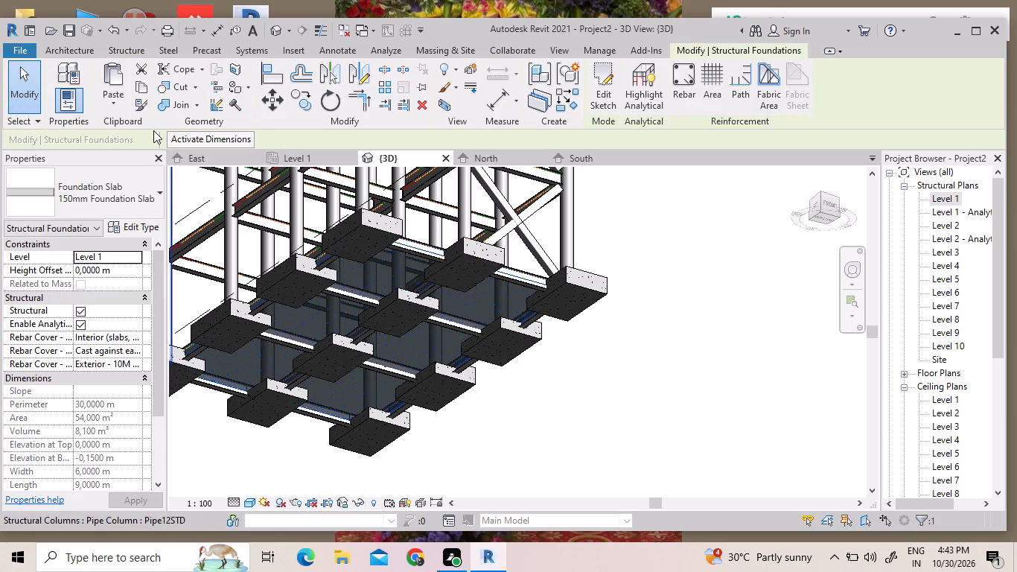
pyautogui.click(142, 83)
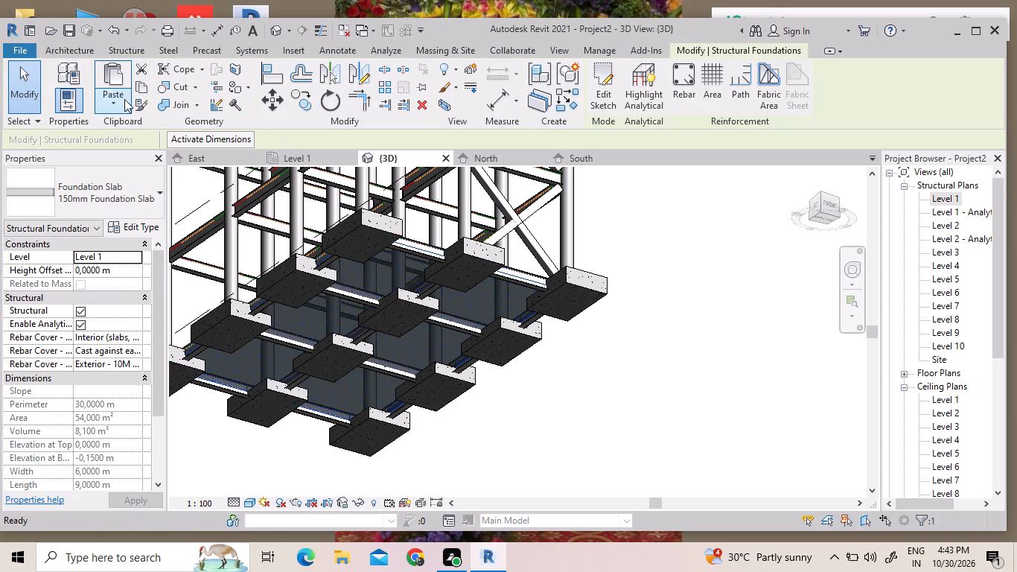
pyautogui.click(115, 101)
pyautogui.click(156, 159)
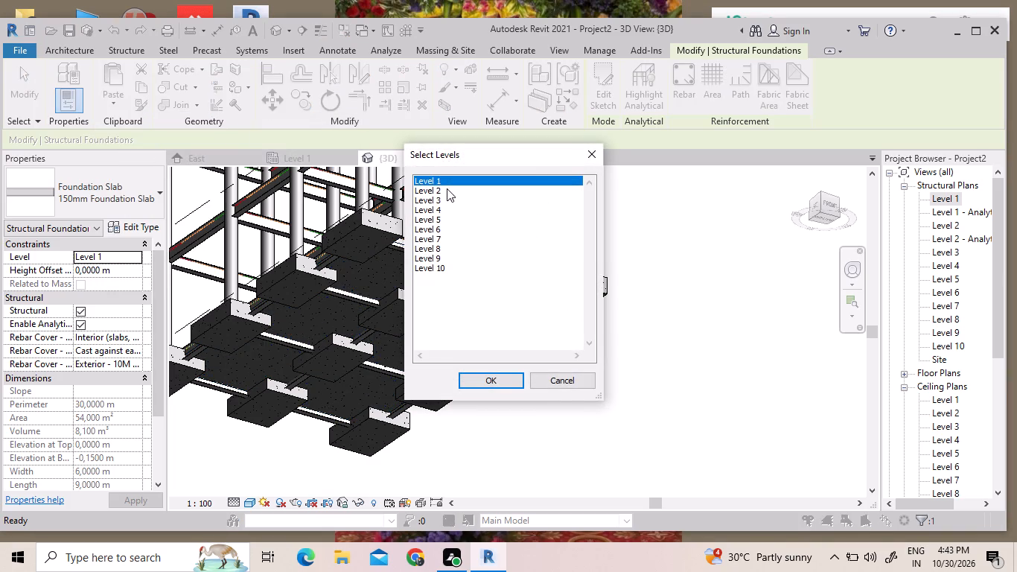
pyautogui.moveTo(447, 191); pyautogui.dragTo(456, 282)
pyautogui.click(491, 378)
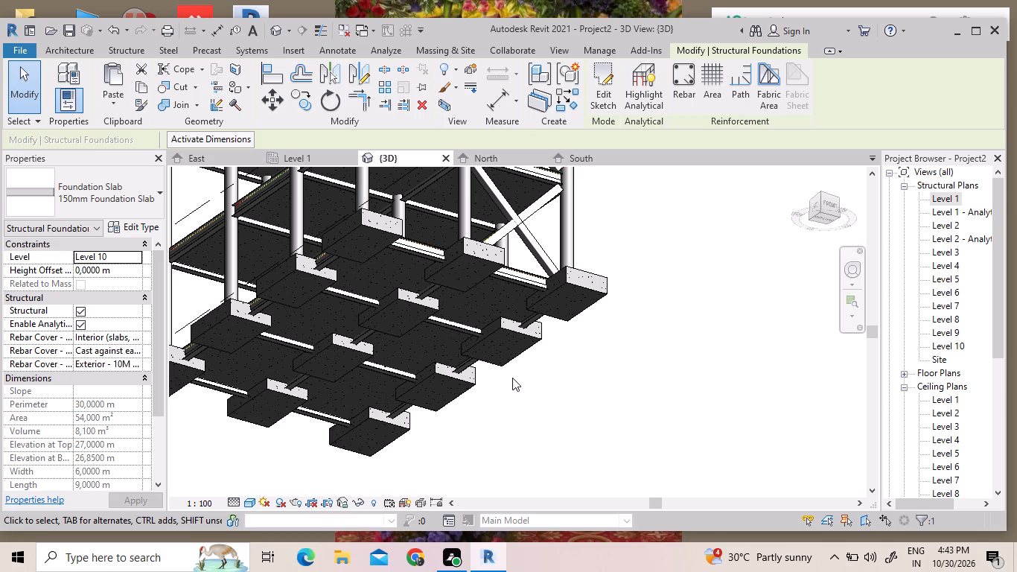
# Examine the slabs on every storey of the tower in the 3D view and the East elevation.
pyautogui.scroll(-6, 674, 381)
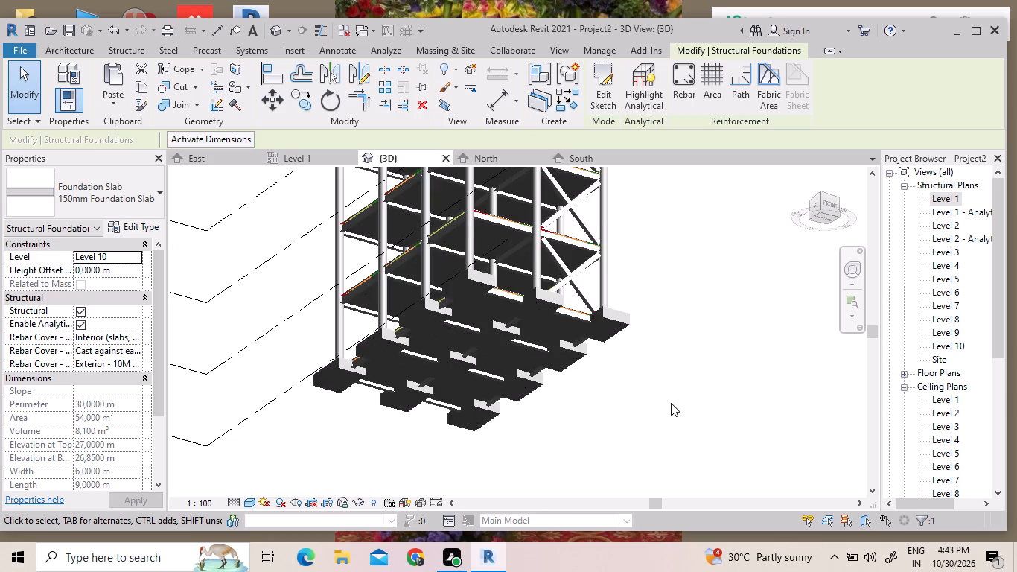
pyautogui.scroll(-10, 666, 414)
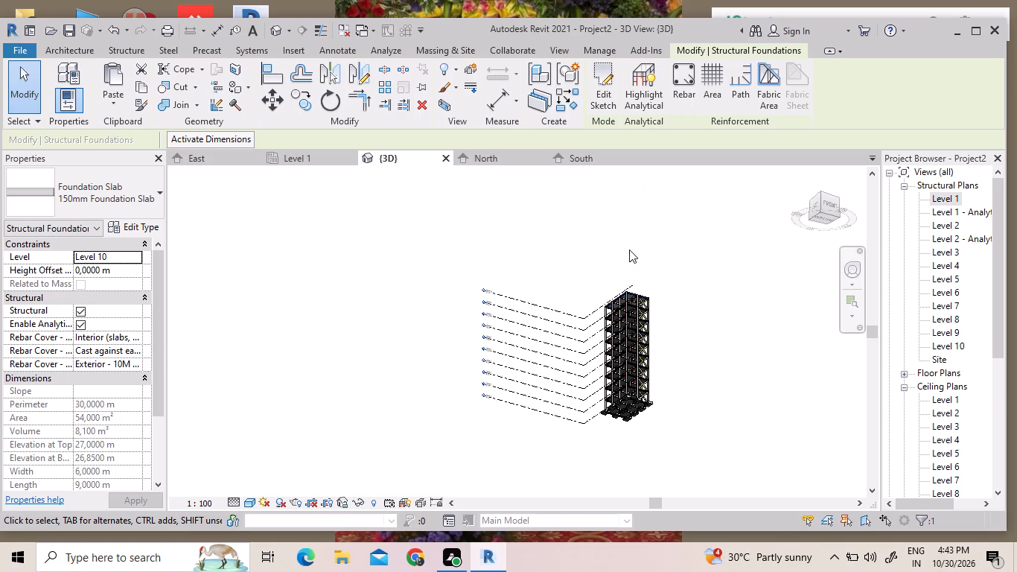
pyautogui.scroll(5, 676, 343)
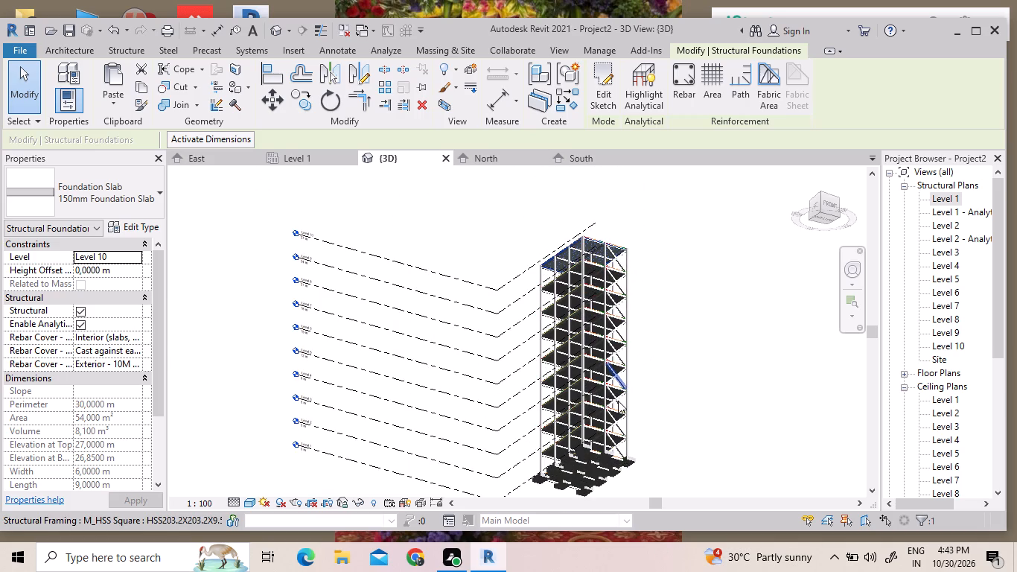
pyautogui.scroll(7, 614, 433)
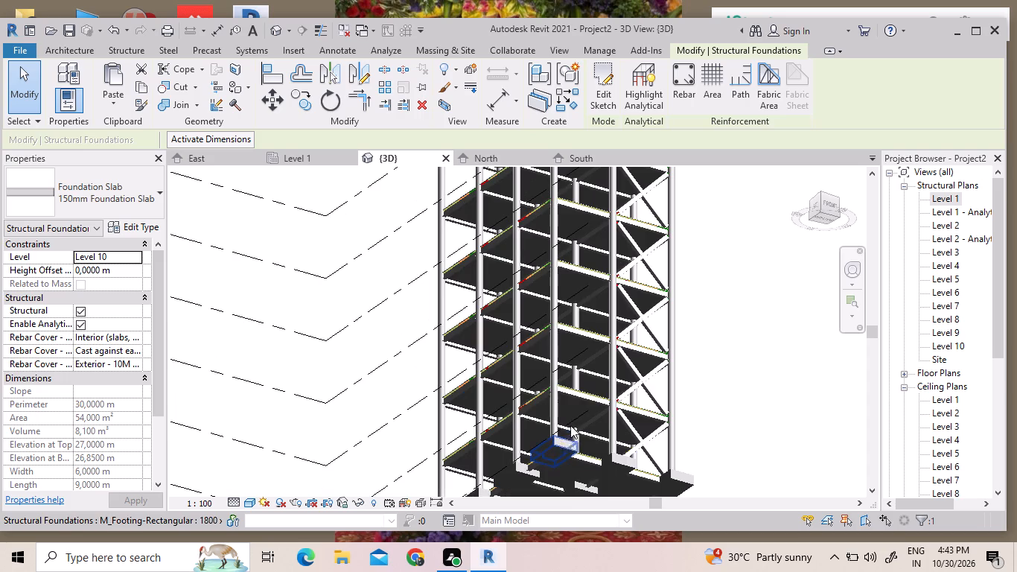
pyautogui.click(307, 151)
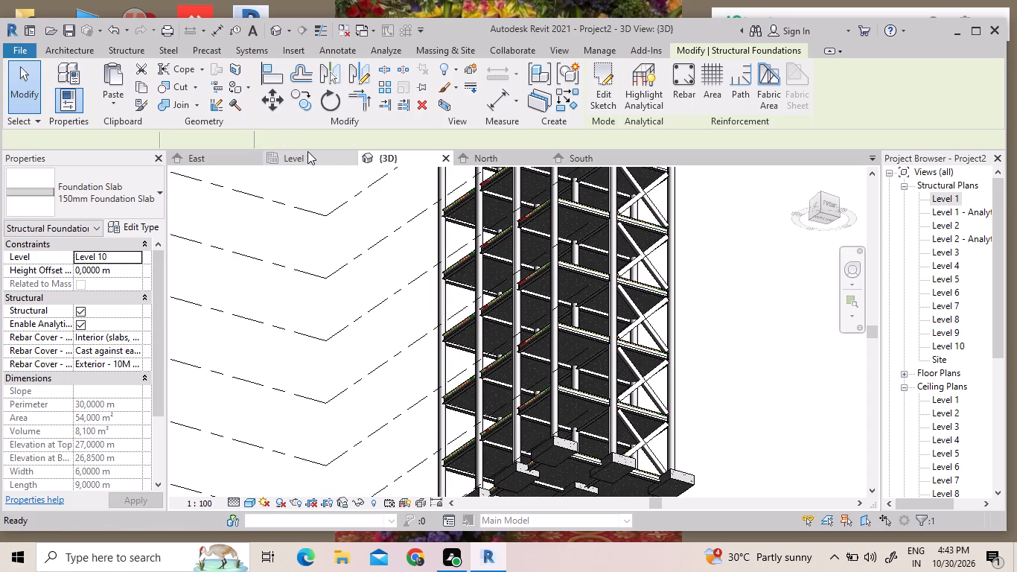
pyautogui.click(244, 154)
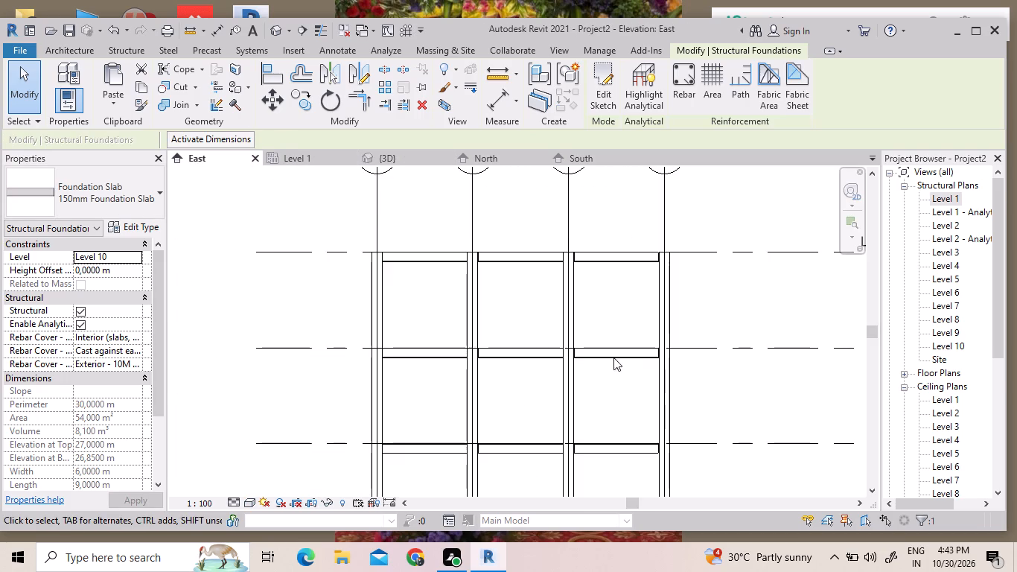
pyautogui.scroll(-7, 594, 356)
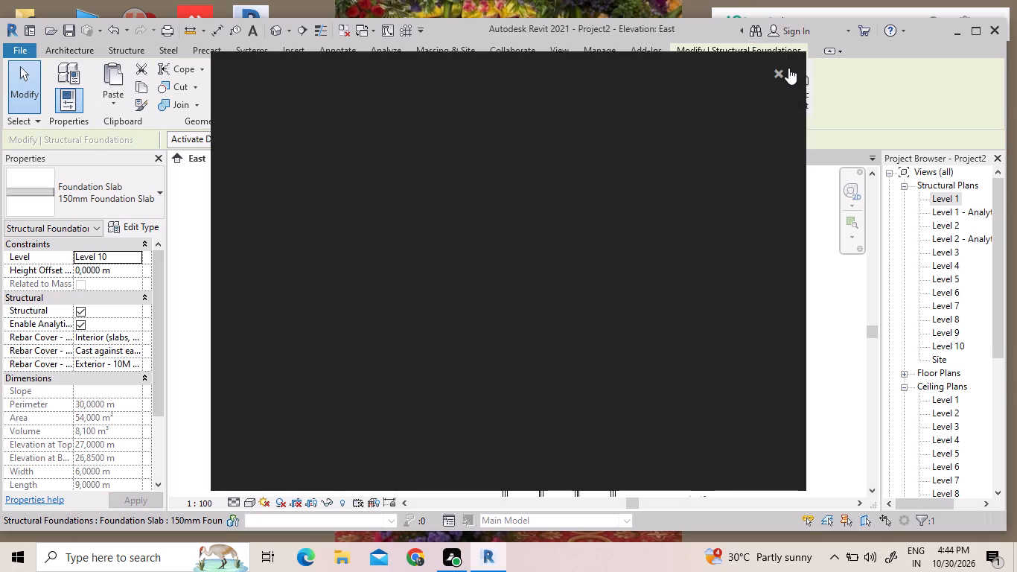
pyautogui.click(776, 77)
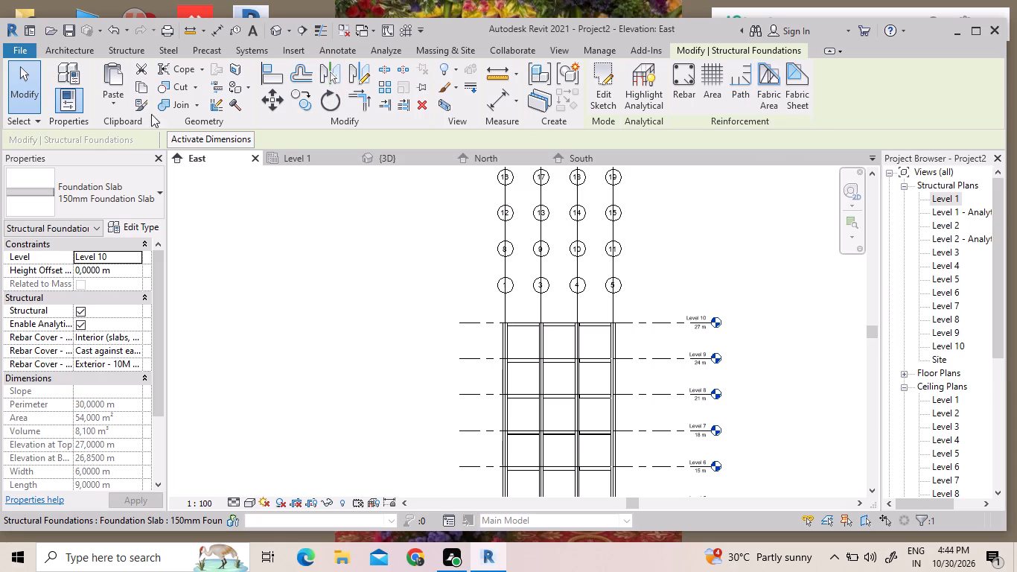
pyautogui.click(136, 54)
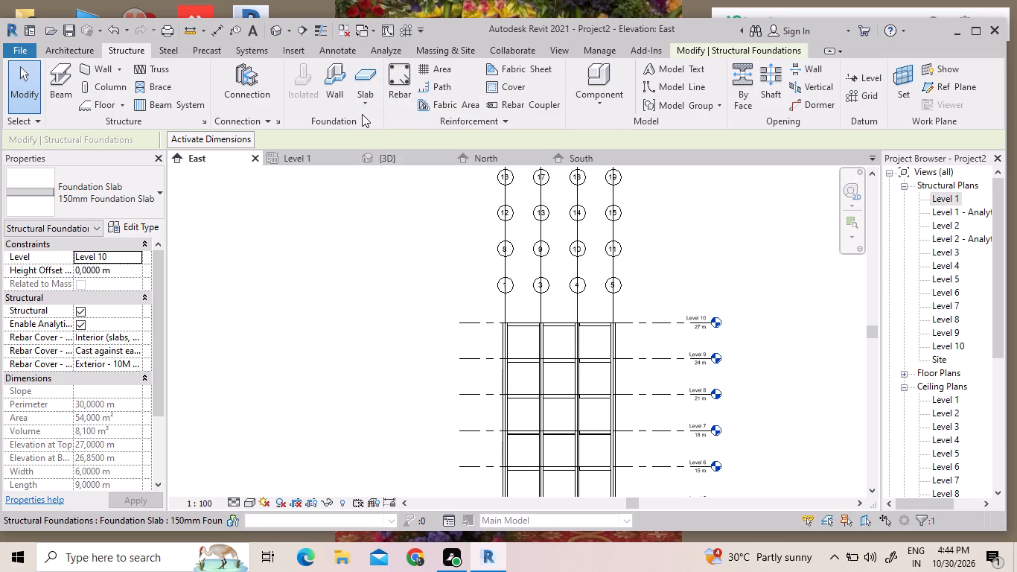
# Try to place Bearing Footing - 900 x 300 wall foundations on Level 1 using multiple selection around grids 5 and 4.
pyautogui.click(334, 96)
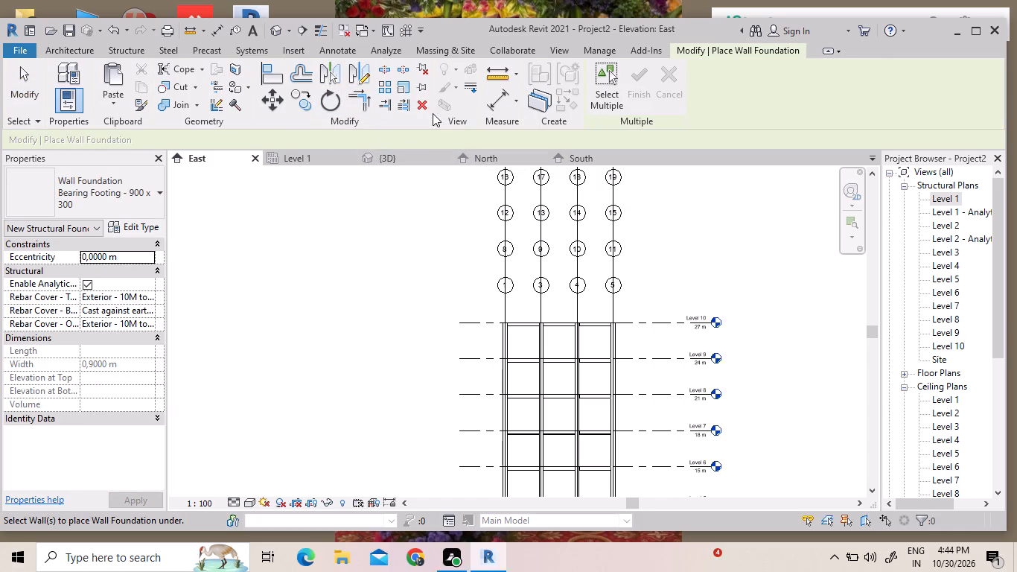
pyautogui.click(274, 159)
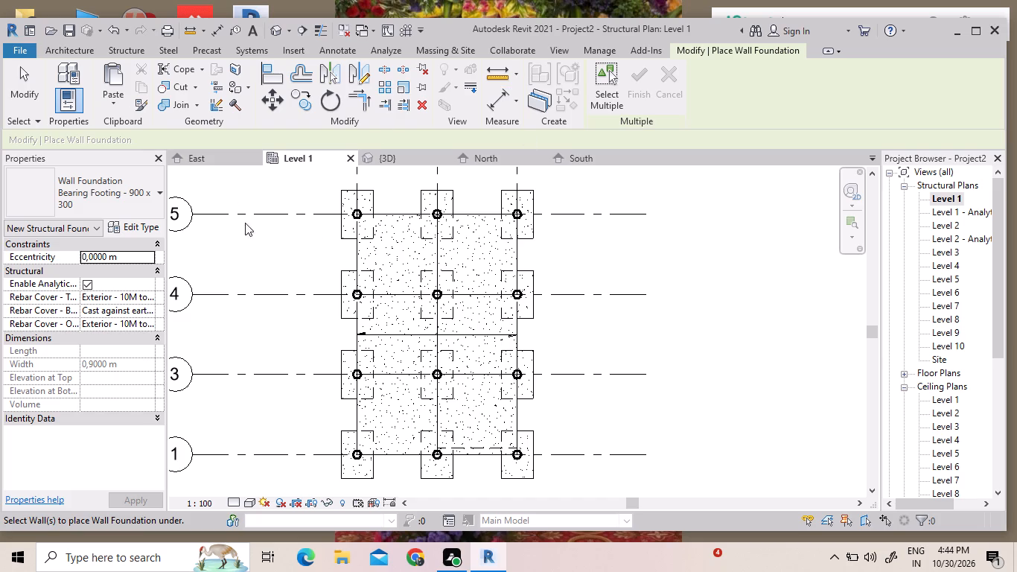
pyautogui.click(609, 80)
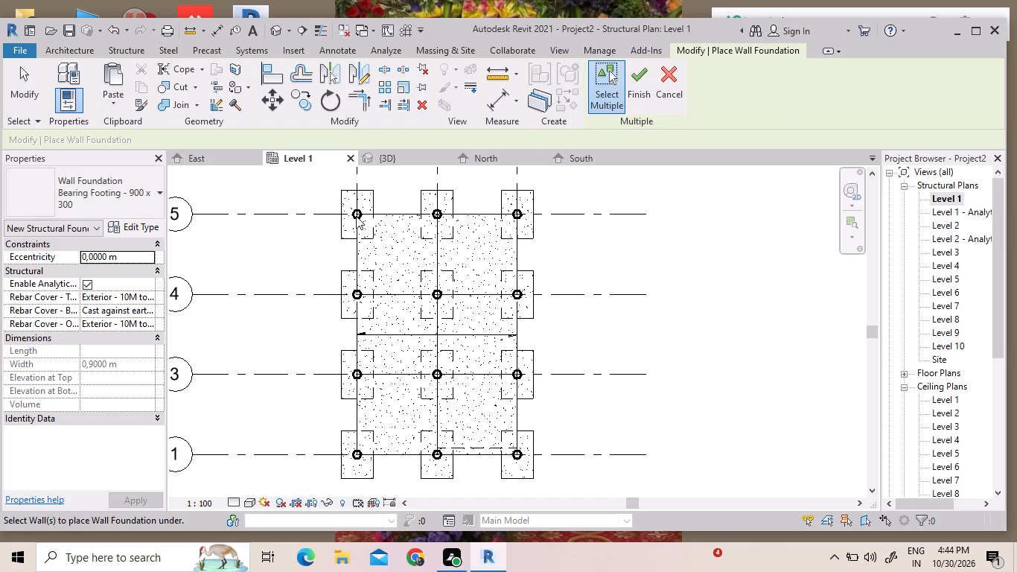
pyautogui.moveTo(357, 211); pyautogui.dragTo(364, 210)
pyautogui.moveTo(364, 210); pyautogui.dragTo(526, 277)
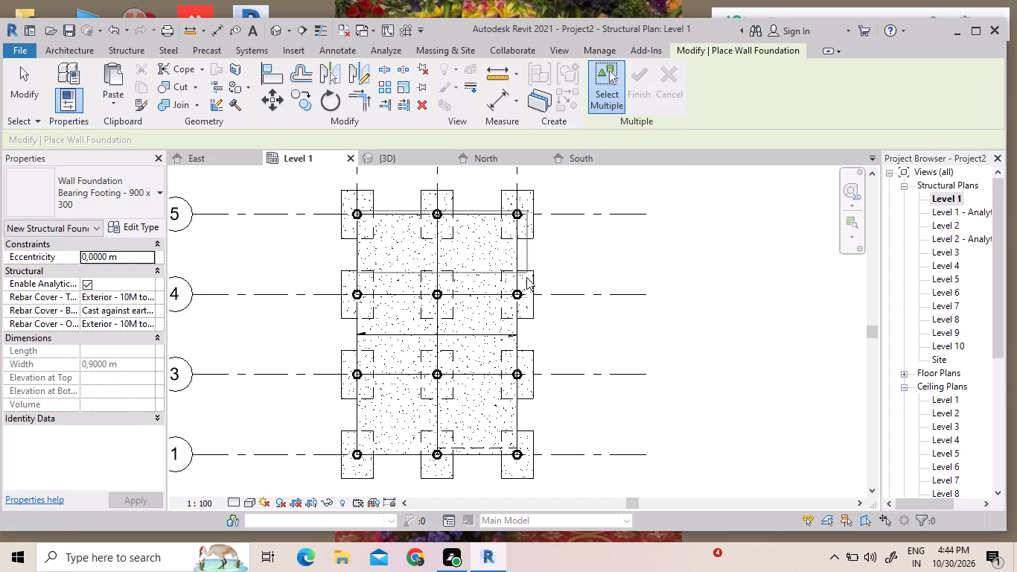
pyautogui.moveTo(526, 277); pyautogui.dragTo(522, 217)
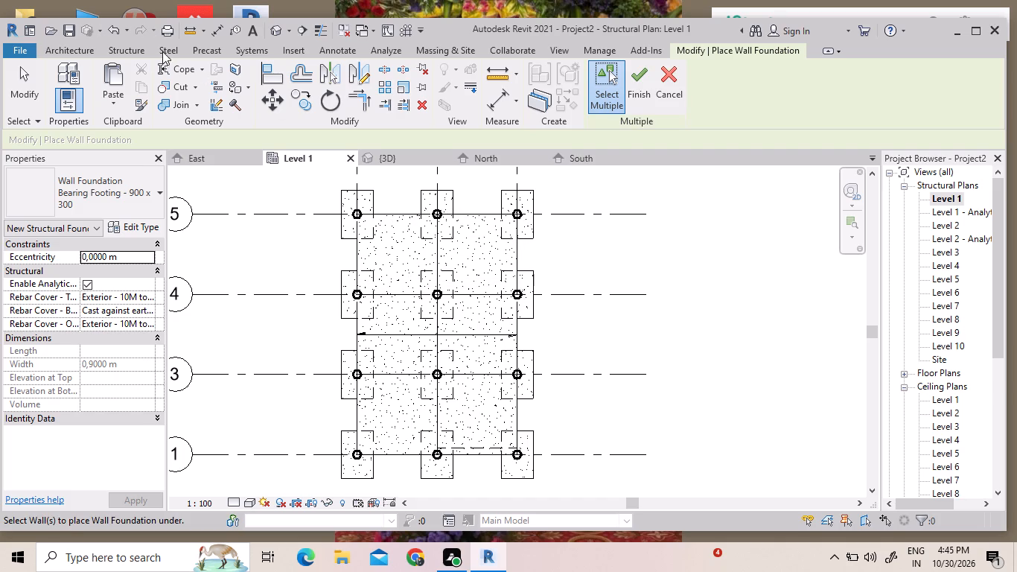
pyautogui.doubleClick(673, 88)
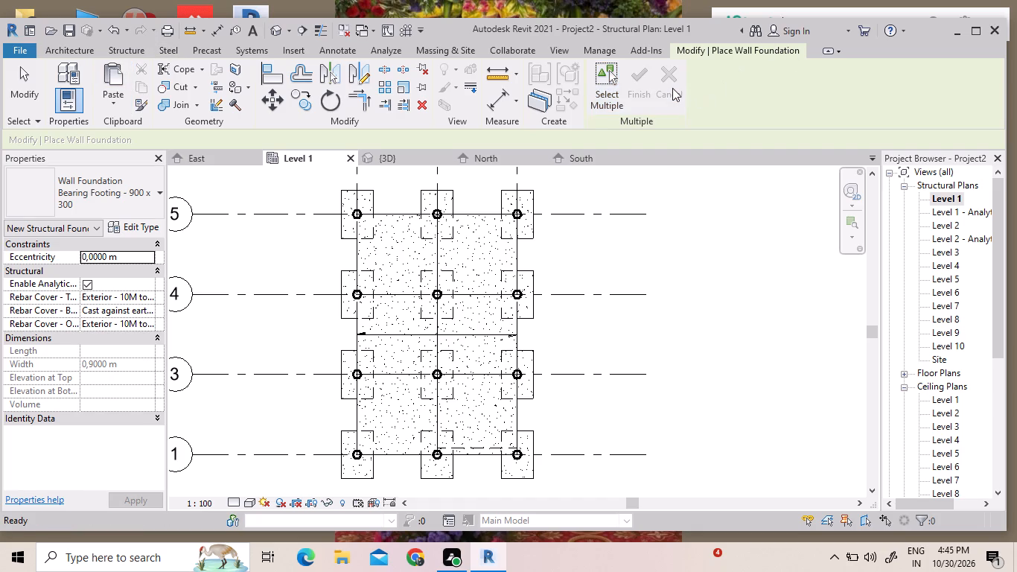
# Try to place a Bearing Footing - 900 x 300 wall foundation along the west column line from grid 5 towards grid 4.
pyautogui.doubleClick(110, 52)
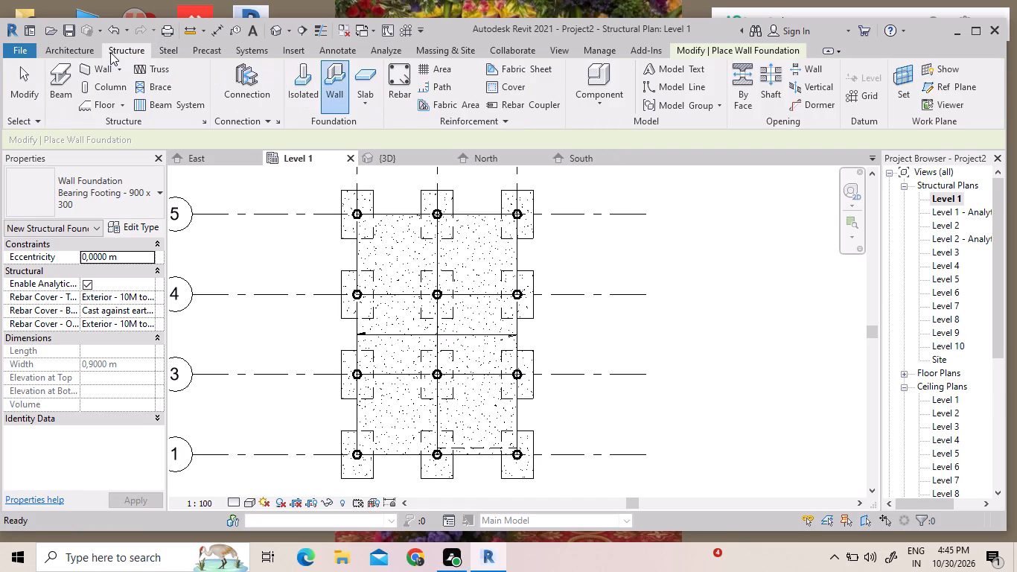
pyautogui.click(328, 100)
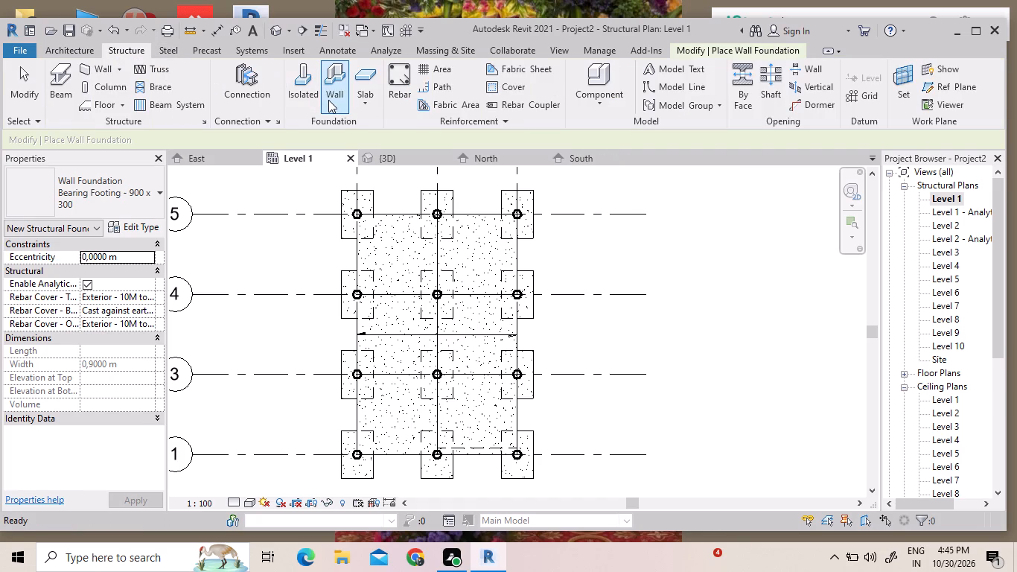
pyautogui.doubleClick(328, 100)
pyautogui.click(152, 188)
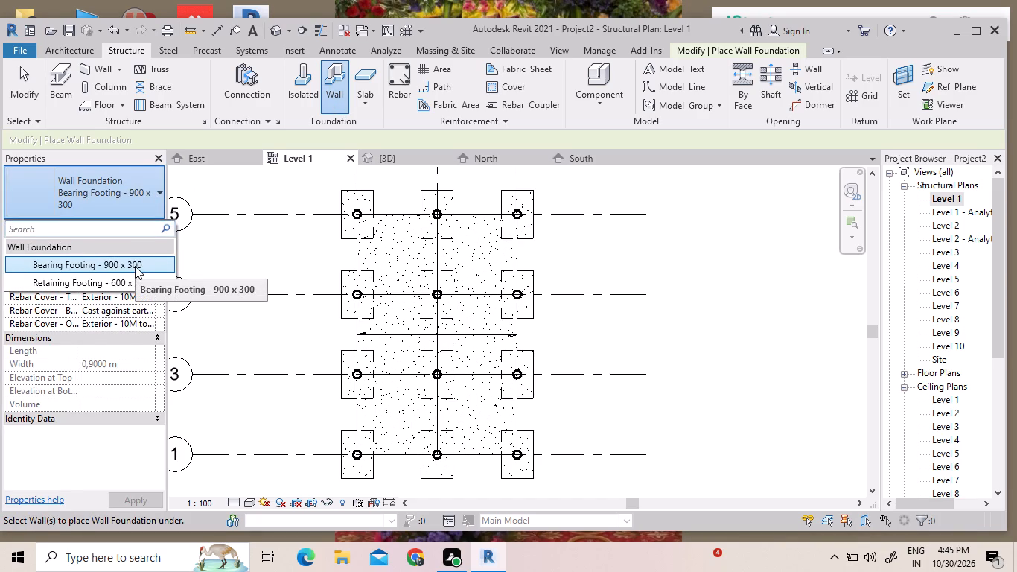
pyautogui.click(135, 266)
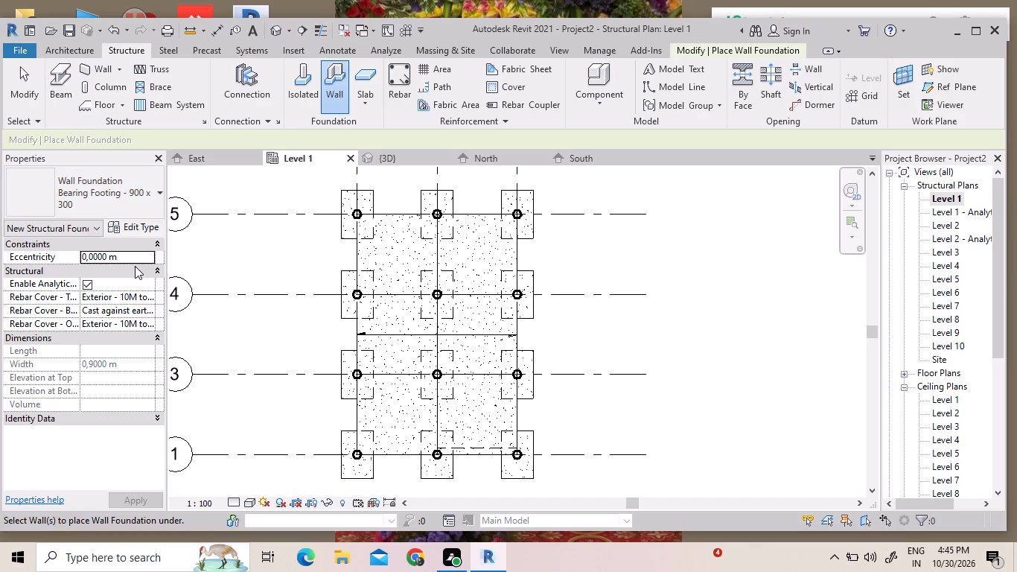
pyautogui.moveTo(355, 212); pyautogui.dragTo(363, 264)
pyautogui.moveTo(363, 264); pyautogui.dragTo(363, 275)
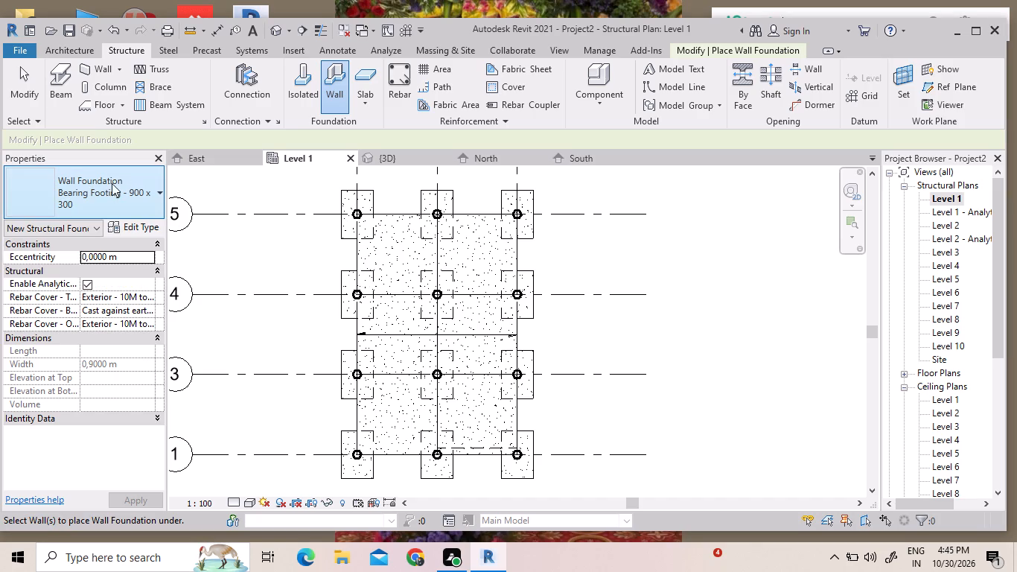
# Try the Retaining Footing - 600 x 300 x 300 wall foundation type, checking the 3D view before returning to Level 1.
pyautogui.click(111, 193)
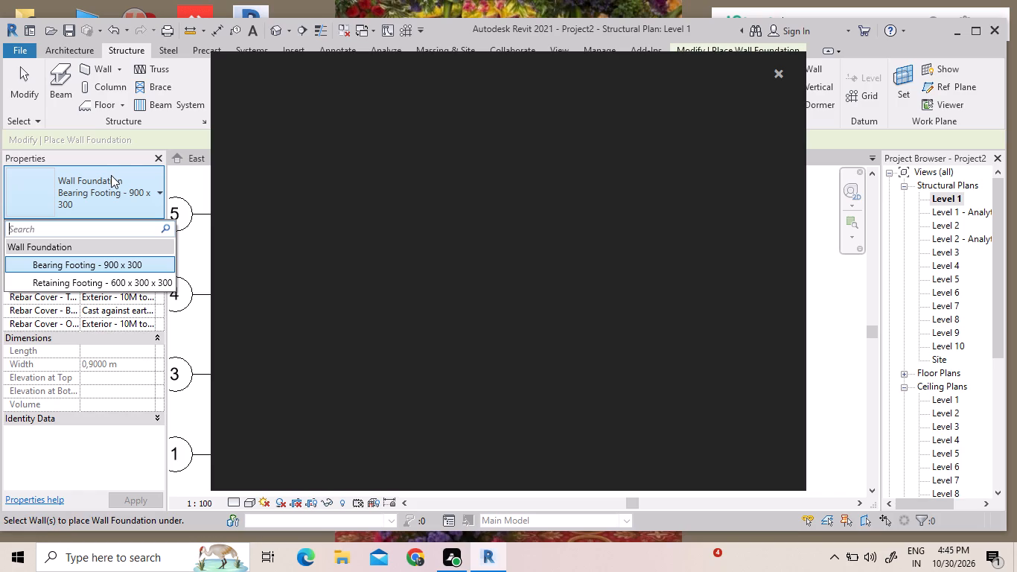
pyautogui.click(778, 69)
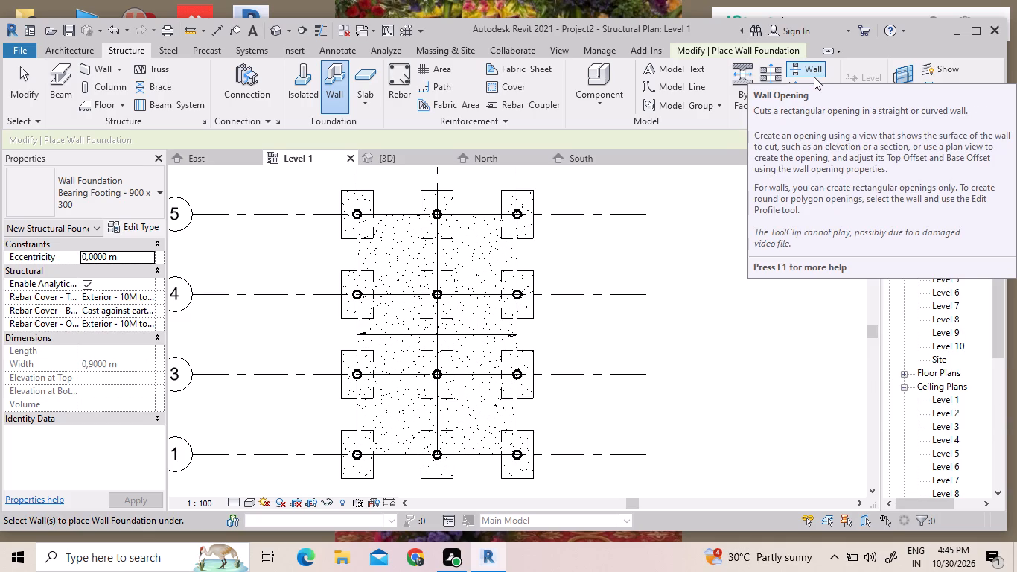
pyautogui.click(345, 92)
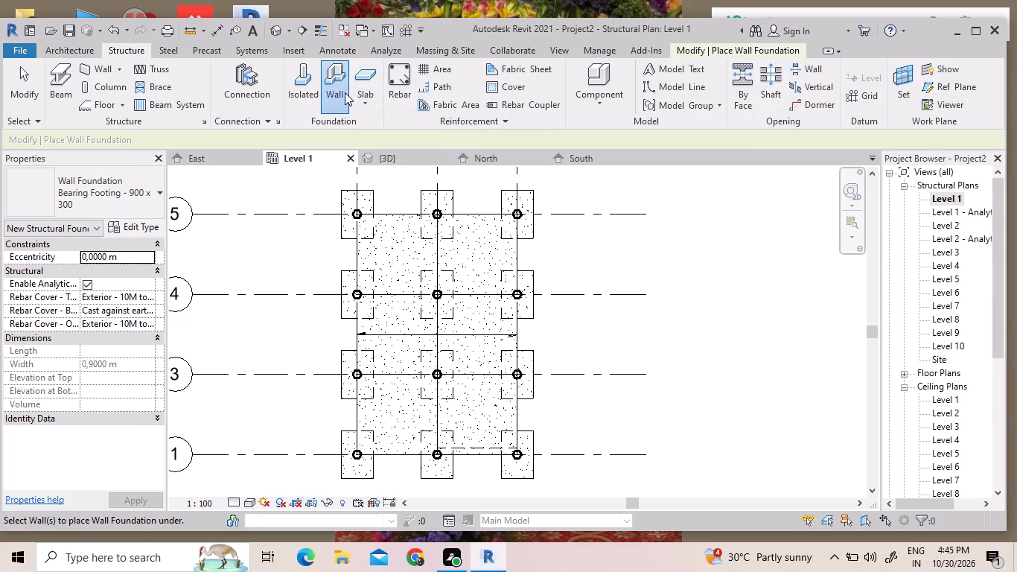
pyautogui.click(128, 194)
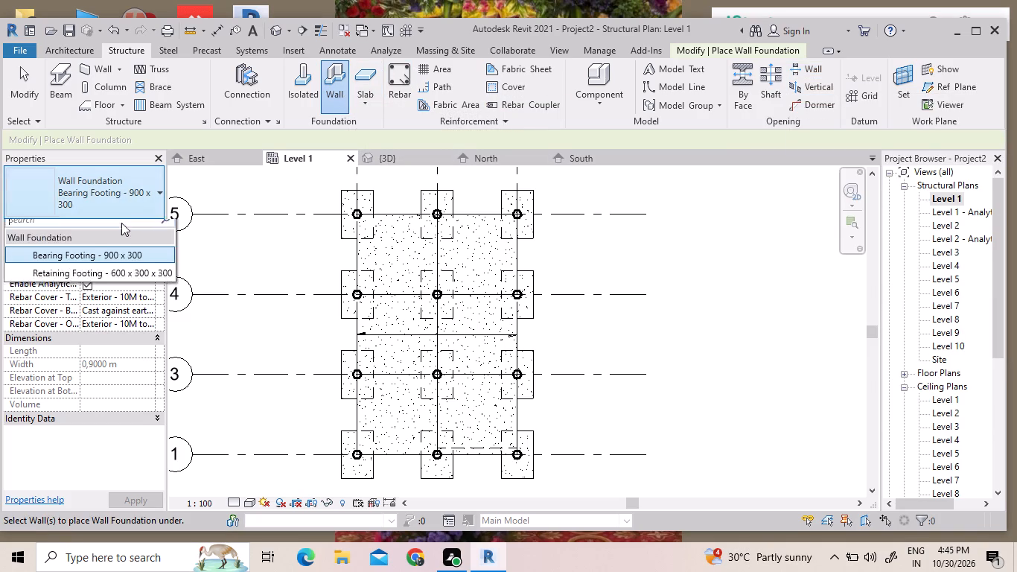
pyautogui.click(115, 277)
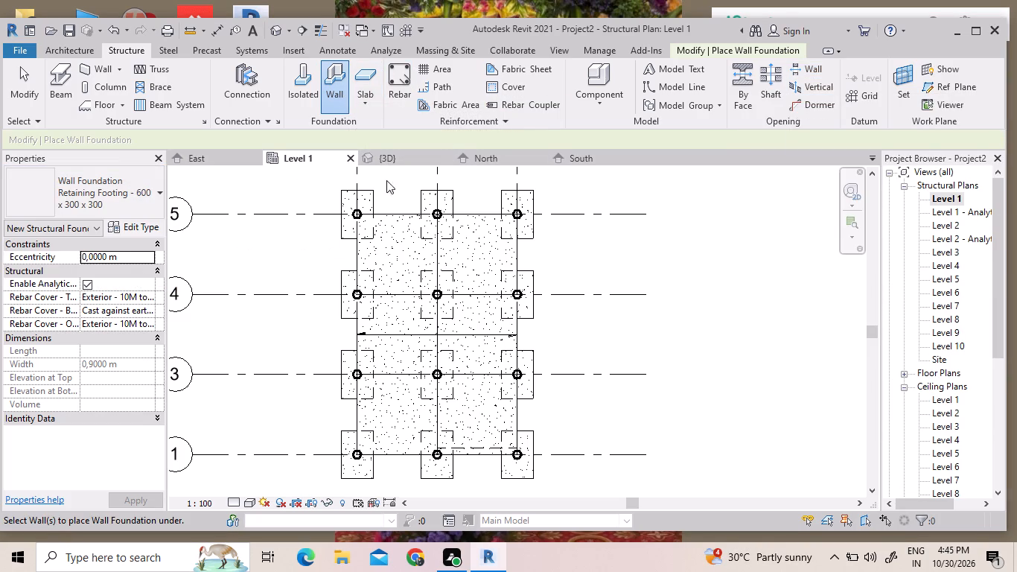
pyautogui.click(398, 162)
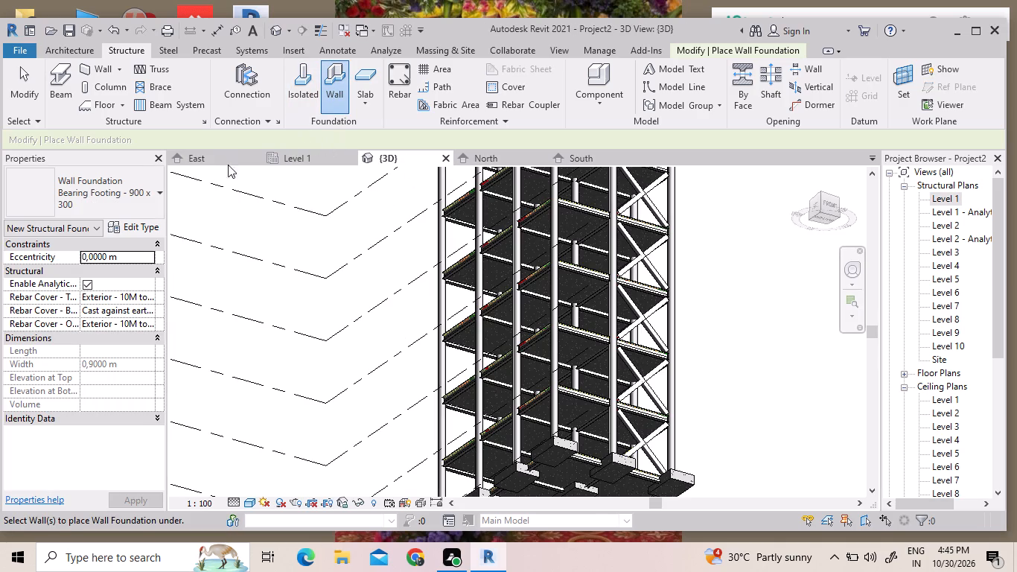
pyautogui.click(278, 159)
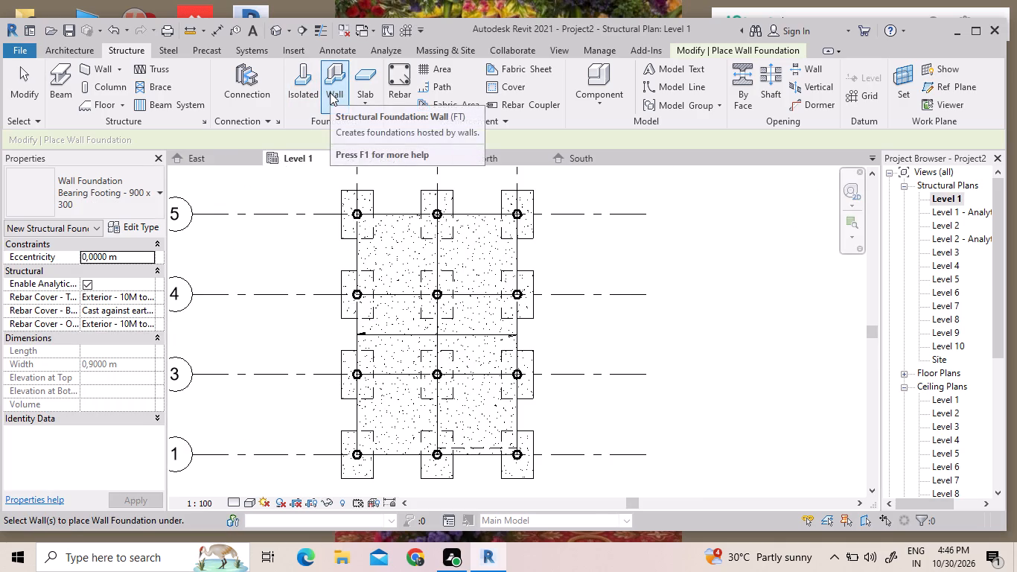
# Draw a Generic - 200mm structural wall about 5.9 m long on Level 1 along grid 5 between the outer columns.
pyautogui.click(113, 66)
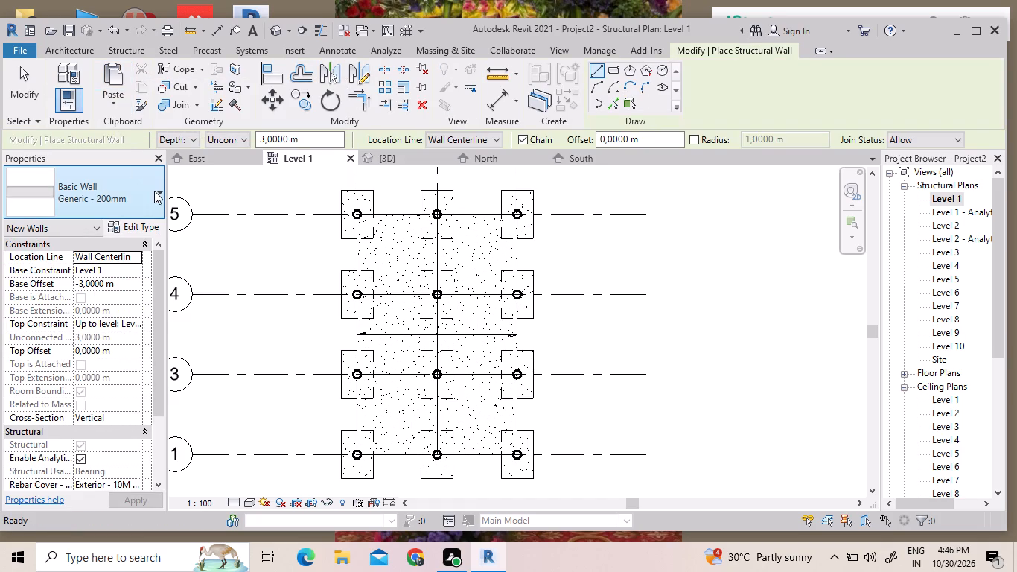
pyautogui.click(154, 191)
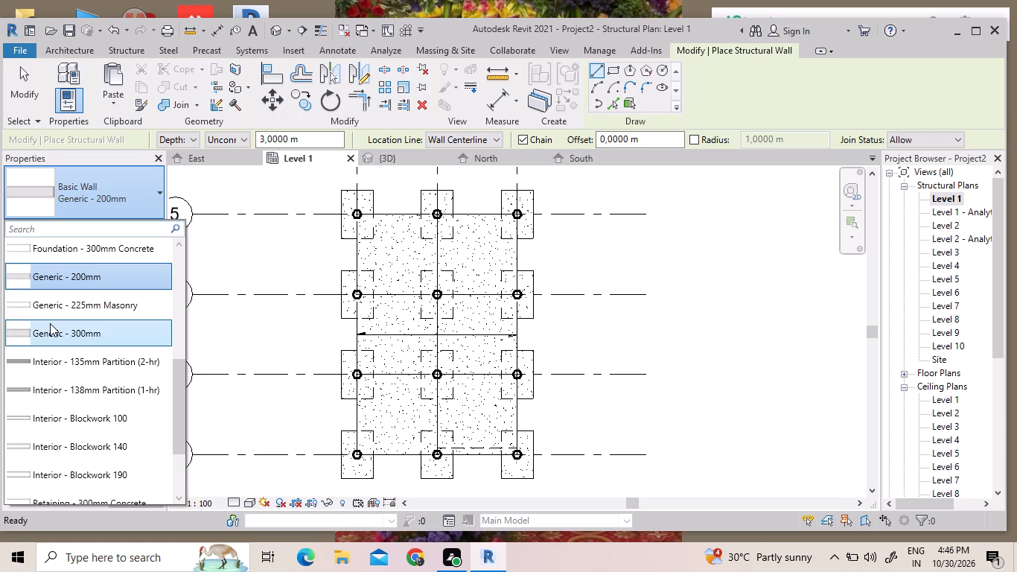
pyautogui.click(56, 280)
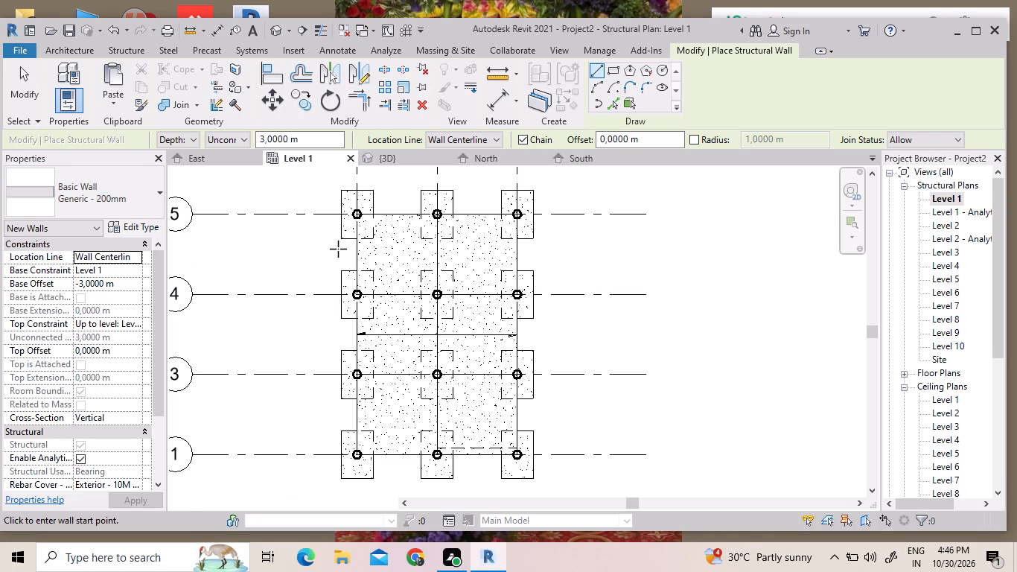
pyautogui.moveTo(355, 213); pyautogui.dragTo(355, 327)
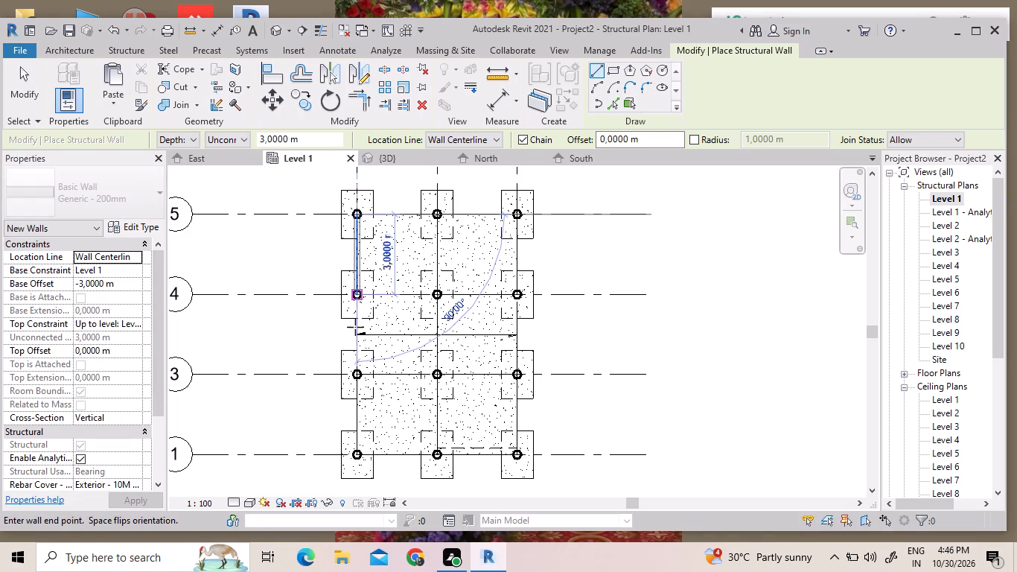
pyautogui.moveTo(355, 327); pyautogui.dragTo(345, 464)
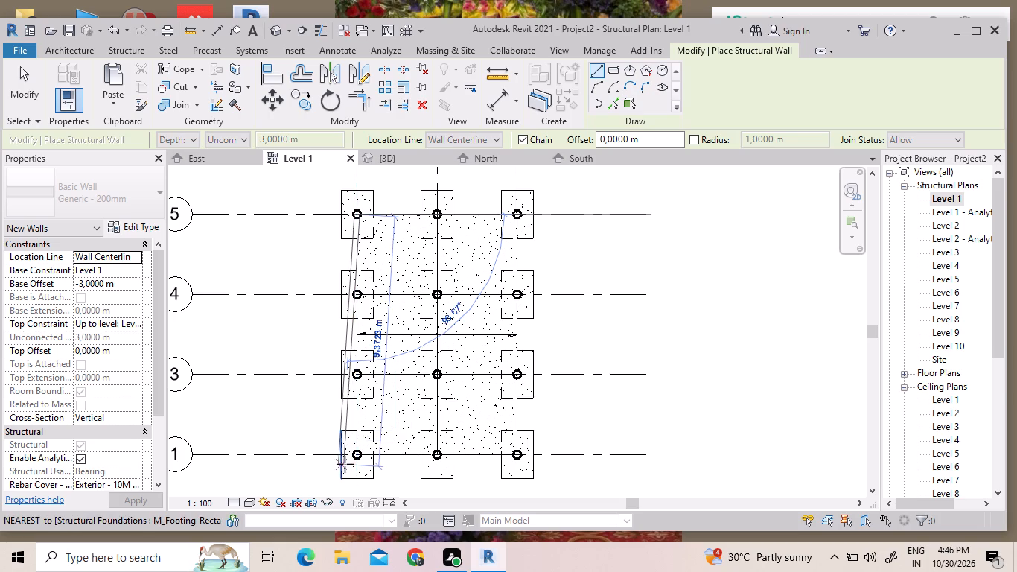
pyautogui.moveTo(345, 464); pyautogui.dragTo(357, 452)
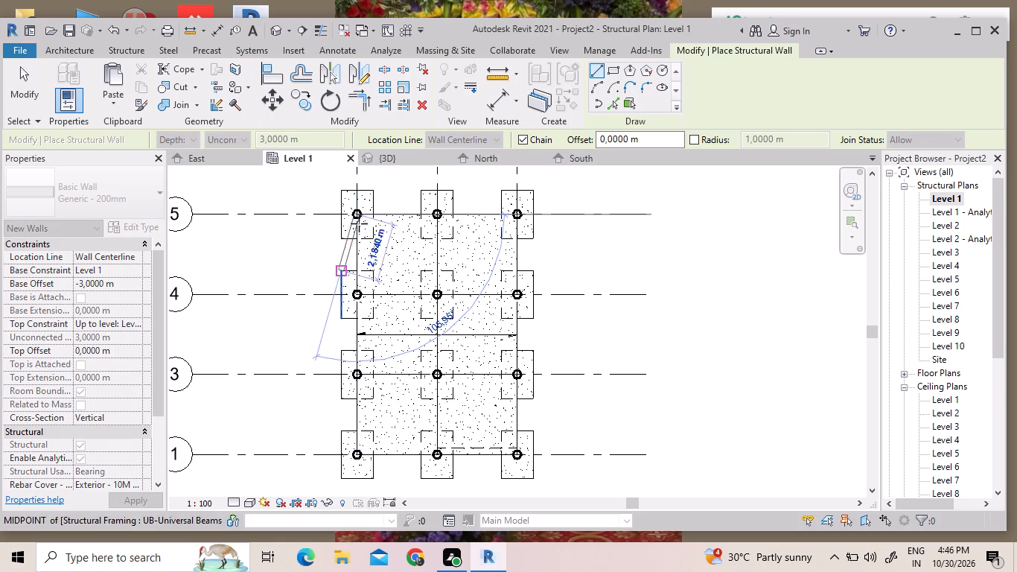
pyautogui.click(359, 212)
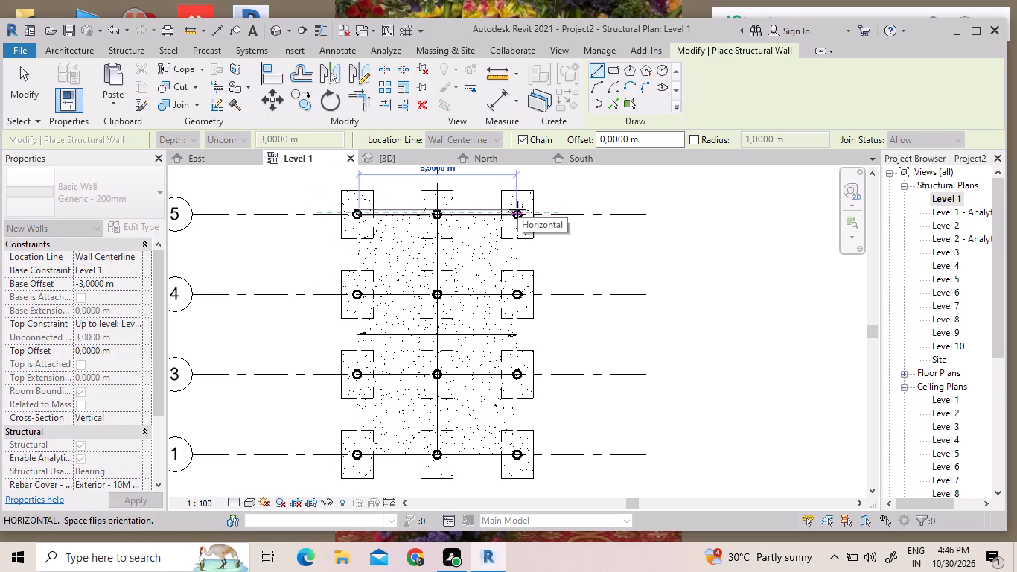
pyautogui.click(517, 209)
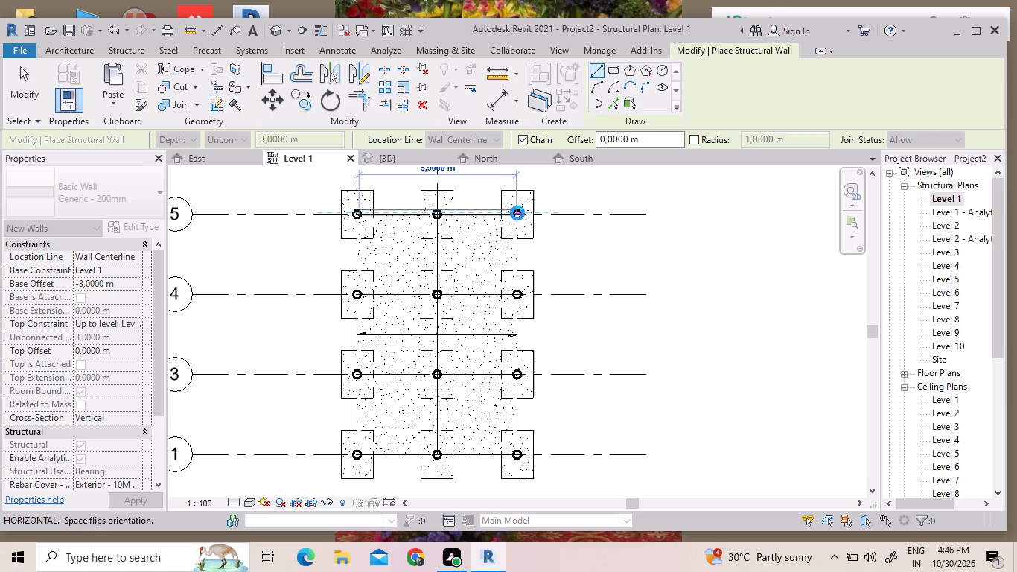
pyautogui.moveTo(517, 213); pyautogui.dragTo(517, 250)
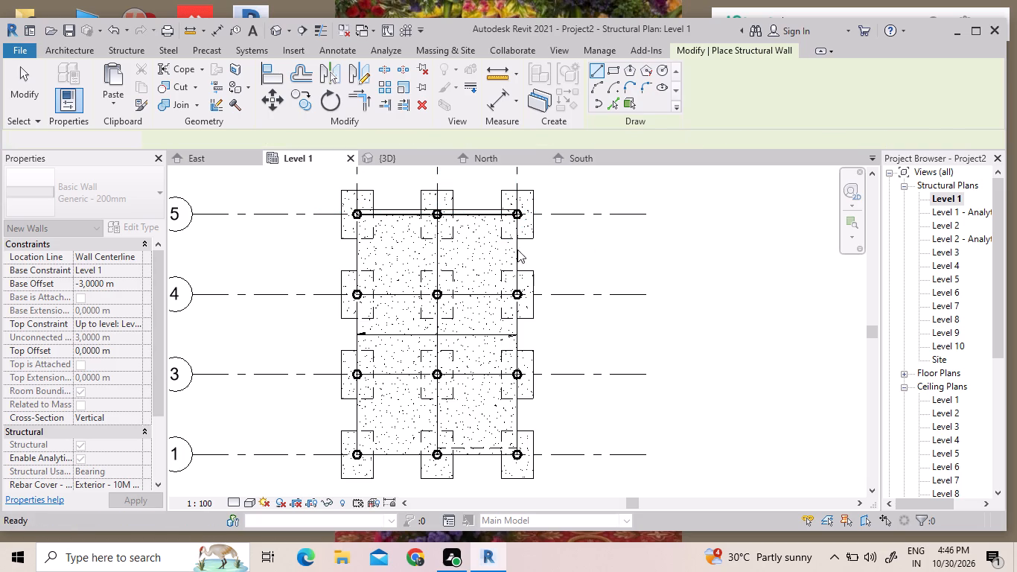
pyautogui.moveTo(517, 250); pyautogui.dragTo(516, 455)
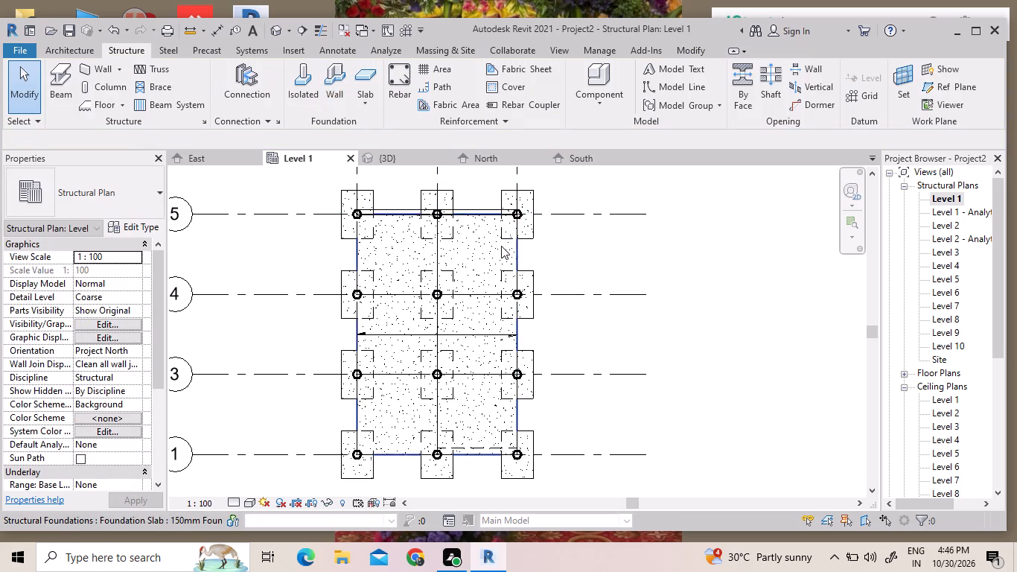
# Draw a 9 m Generic - 200mm structural wall along the slab's east edge from grid 5 to grid 1.
pyautogui.click(106, 71)
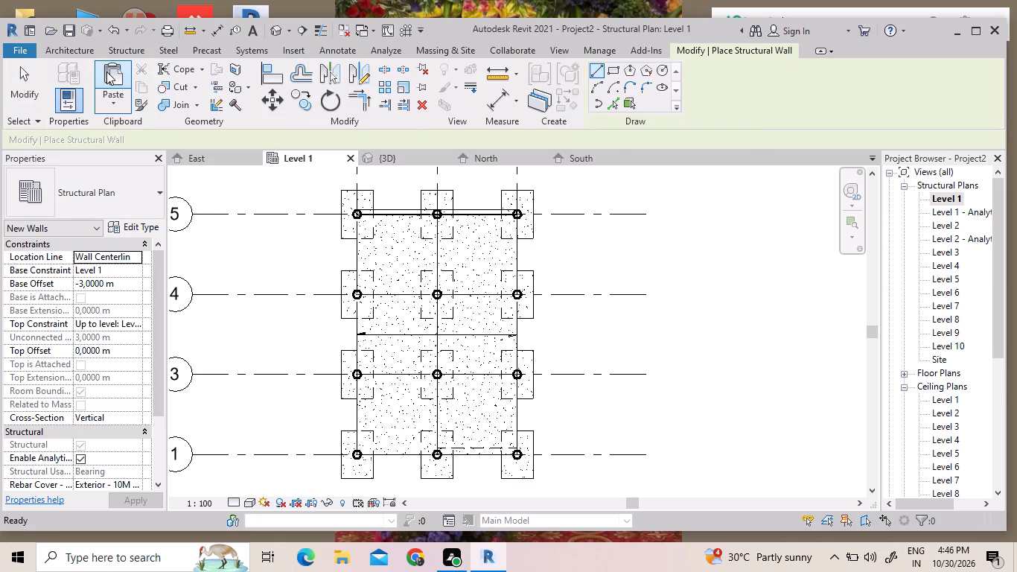
pyautogui.click(115, 200)
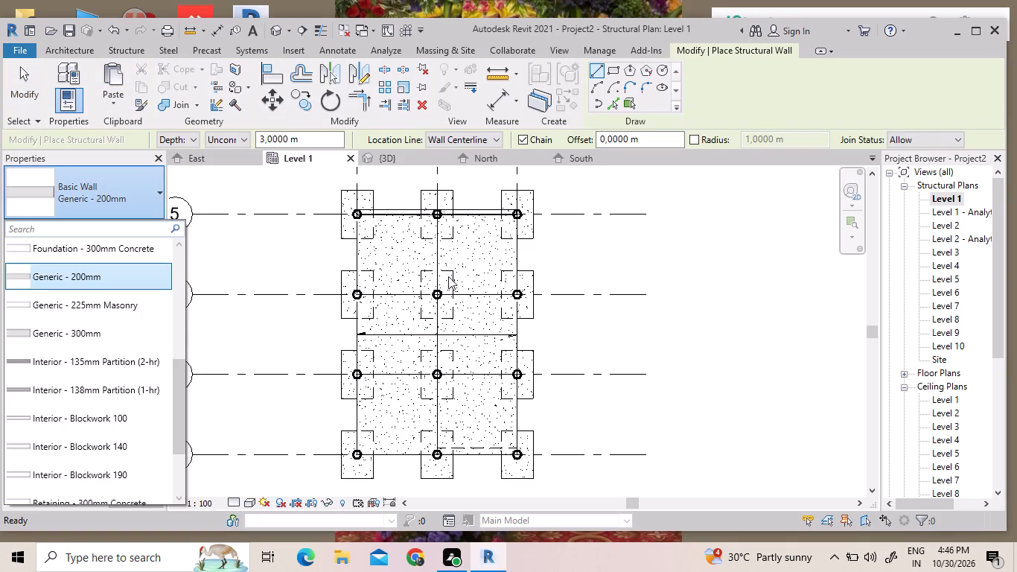
pyautogui.click(518, 215)
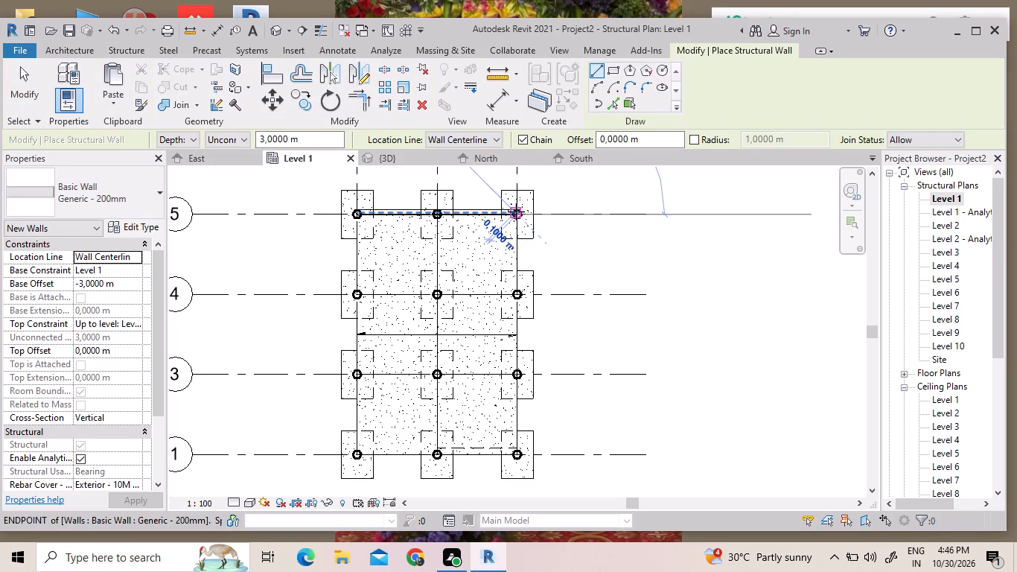
pyautogui.click(515, 453)
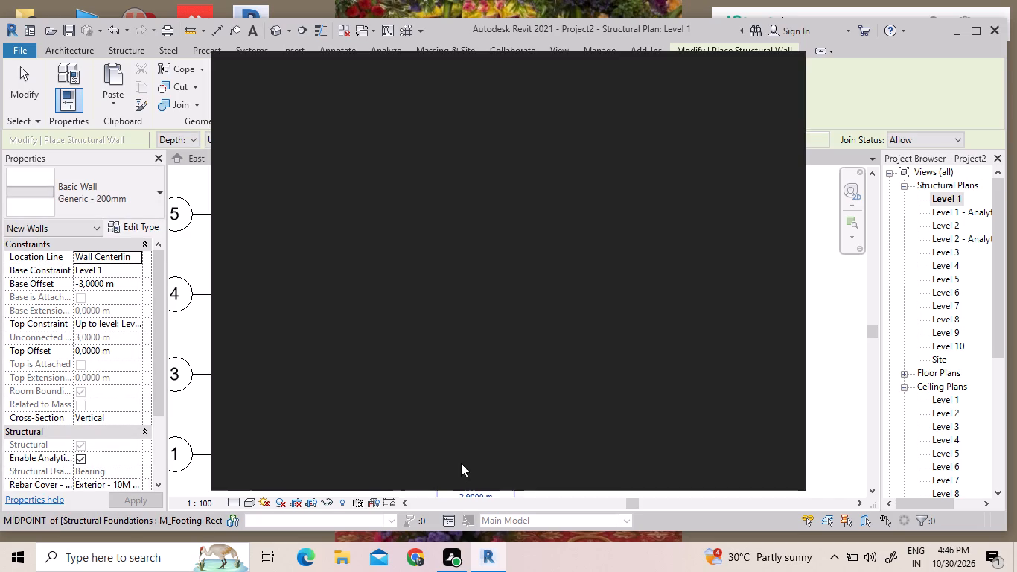
# Draw a Generic - 200mm structural wall about 6.2 m long on Level 1 along grid 1 between the outer columns.
pyautogui.click(779, 69)
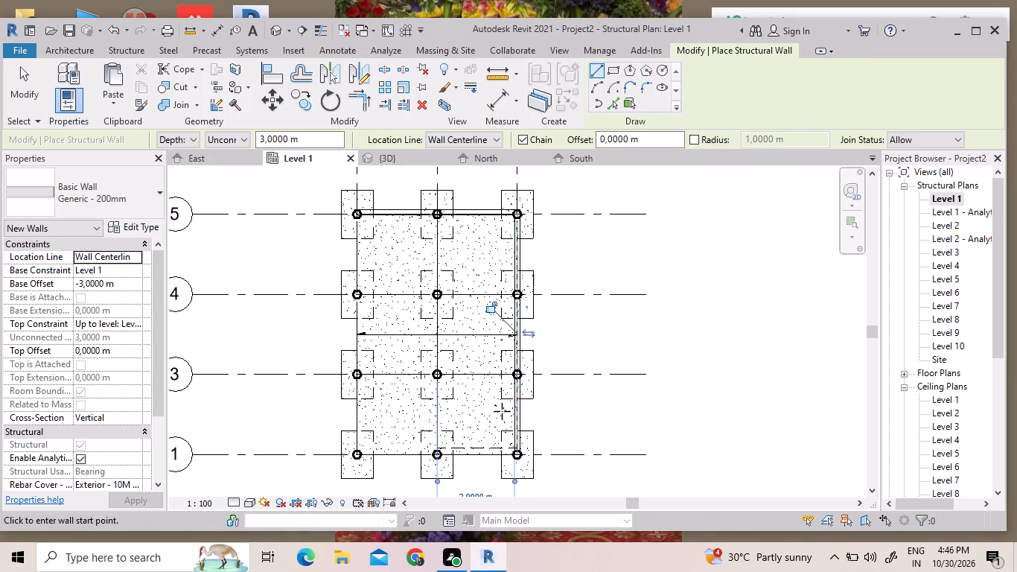
pyautogui.moveTo(517, 454); pyautogui.dragTo(479, 442)
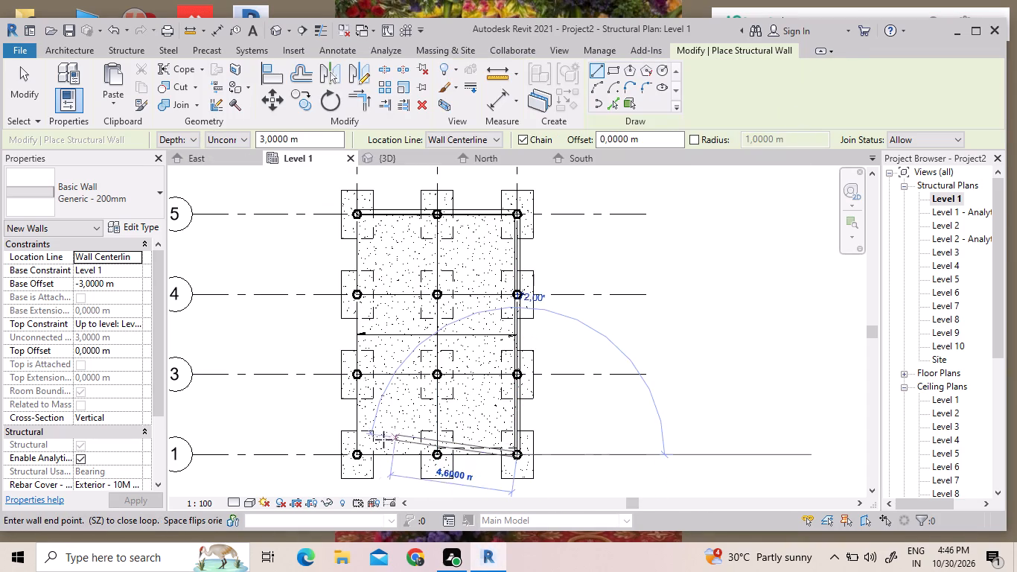
pyautogui.click(351, 454)
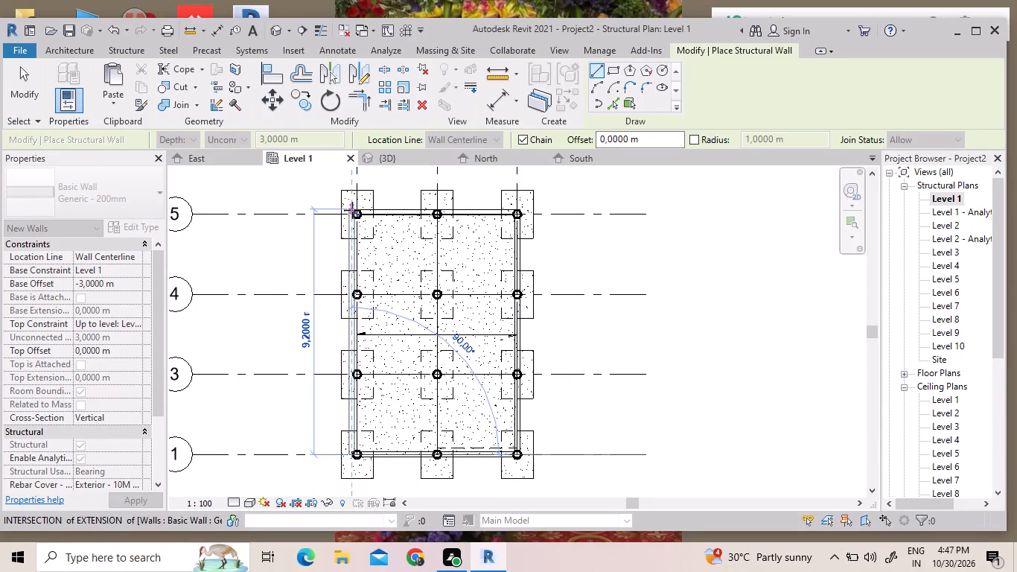
# Close the perimeter with a Generic - 200mm structural wall about 9.2 m long along the slab's west edge from grid 1 to grid 5.
pyautogui.click(355, 213)
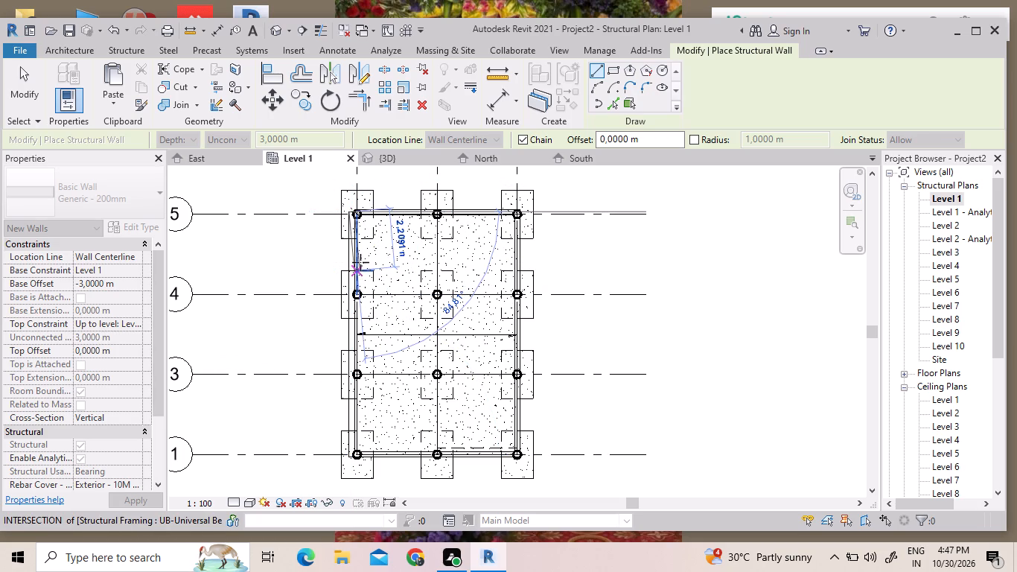
pyautogui.press('Escape')
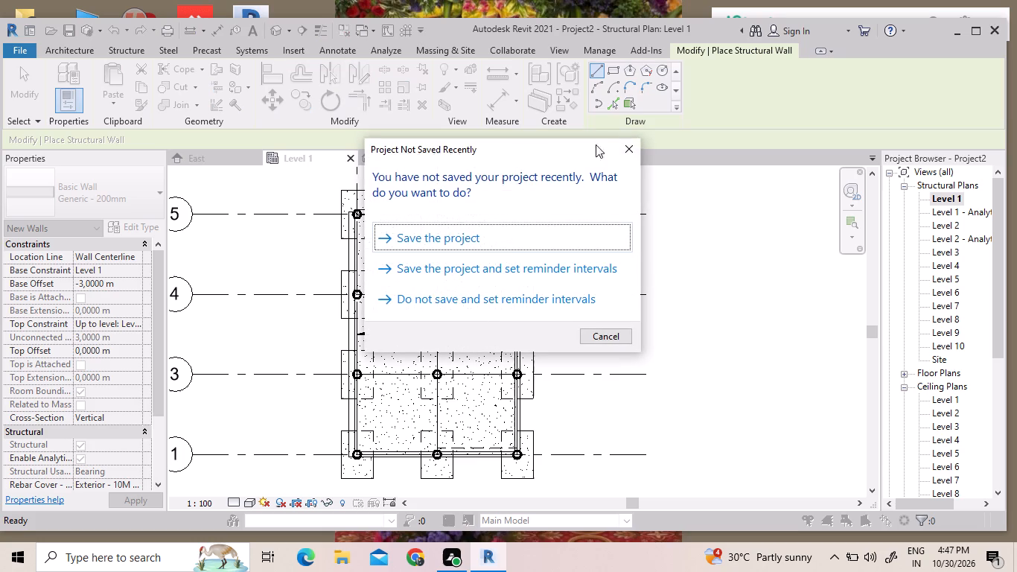
pyautogui.click(636, 144)
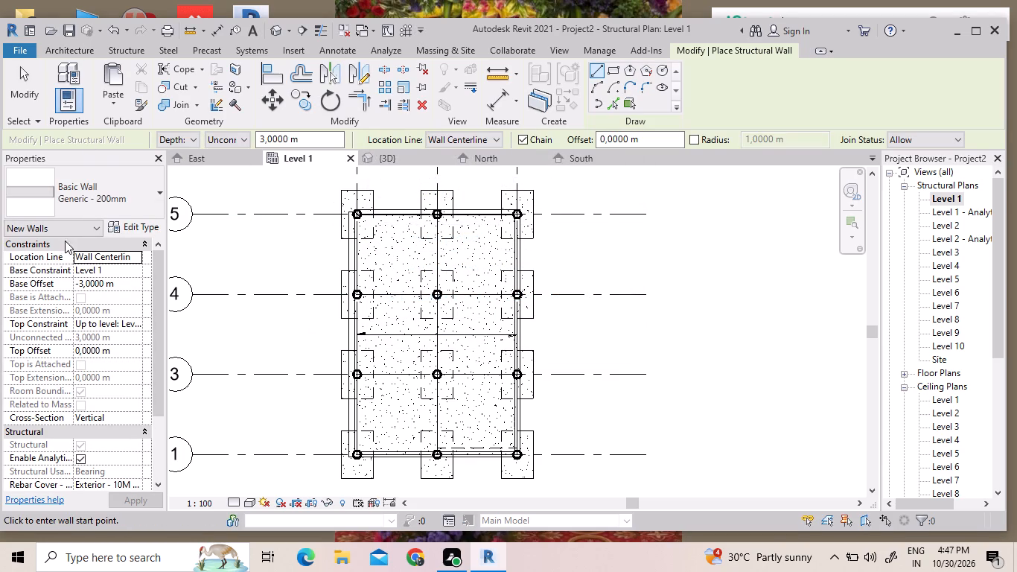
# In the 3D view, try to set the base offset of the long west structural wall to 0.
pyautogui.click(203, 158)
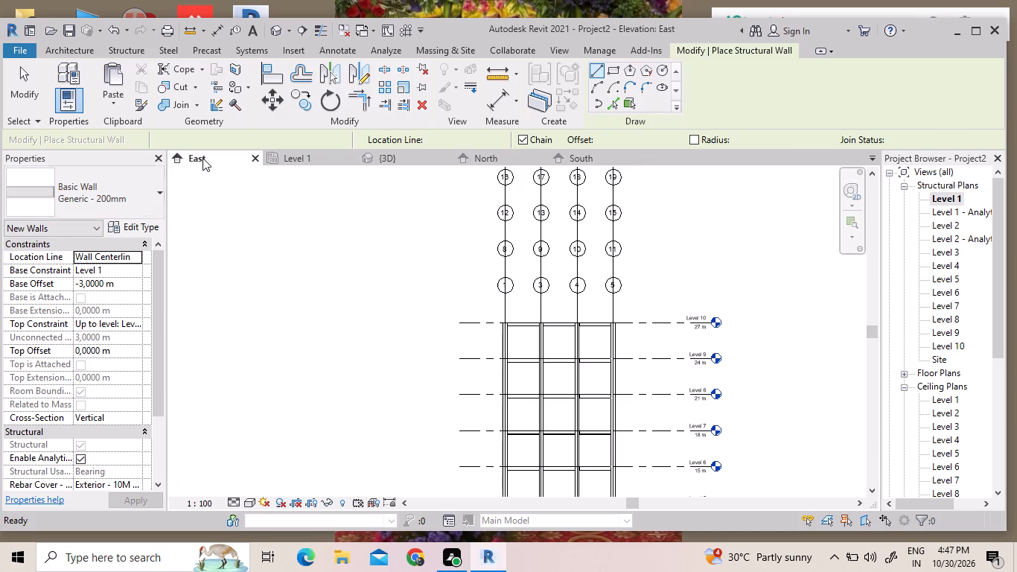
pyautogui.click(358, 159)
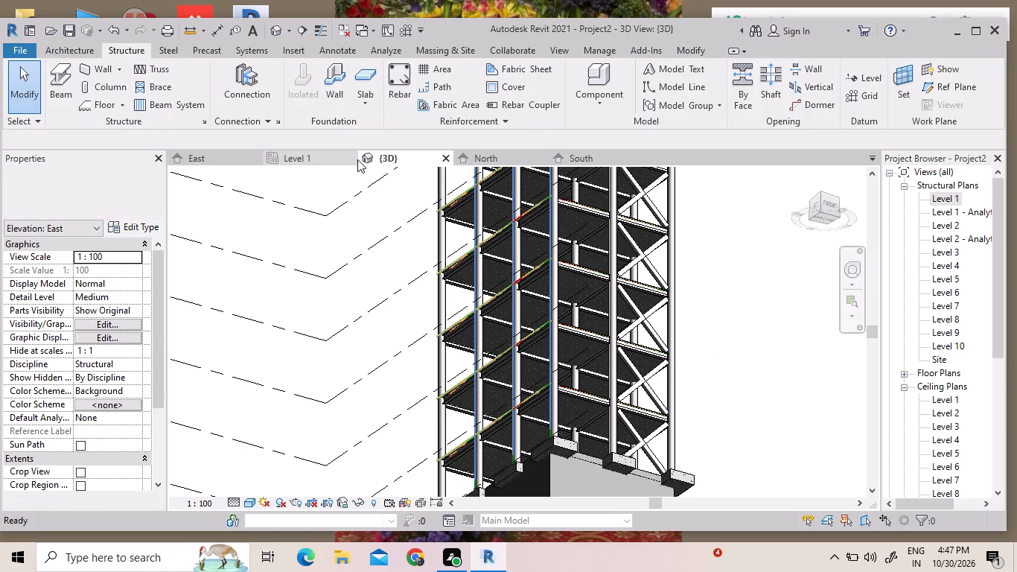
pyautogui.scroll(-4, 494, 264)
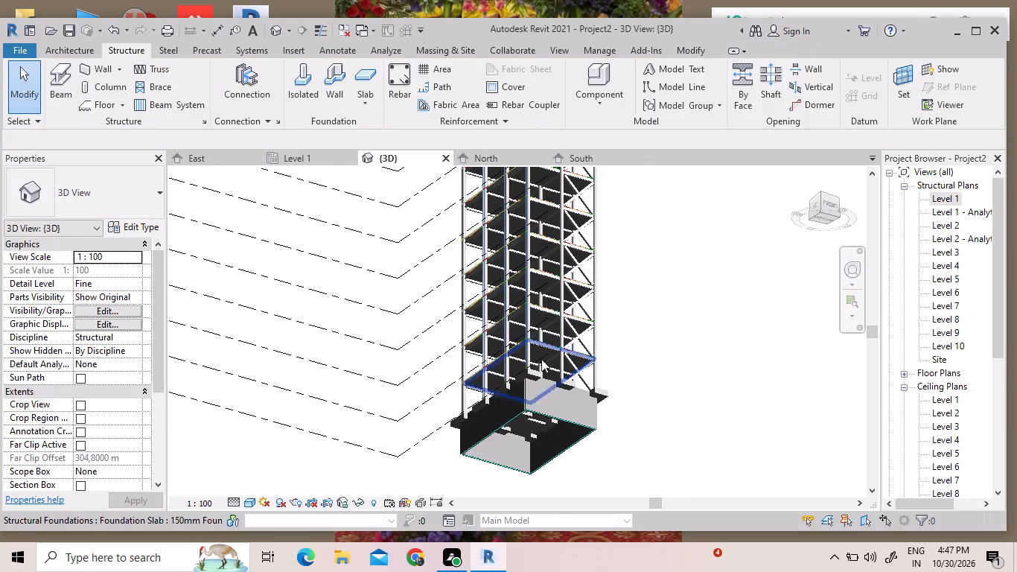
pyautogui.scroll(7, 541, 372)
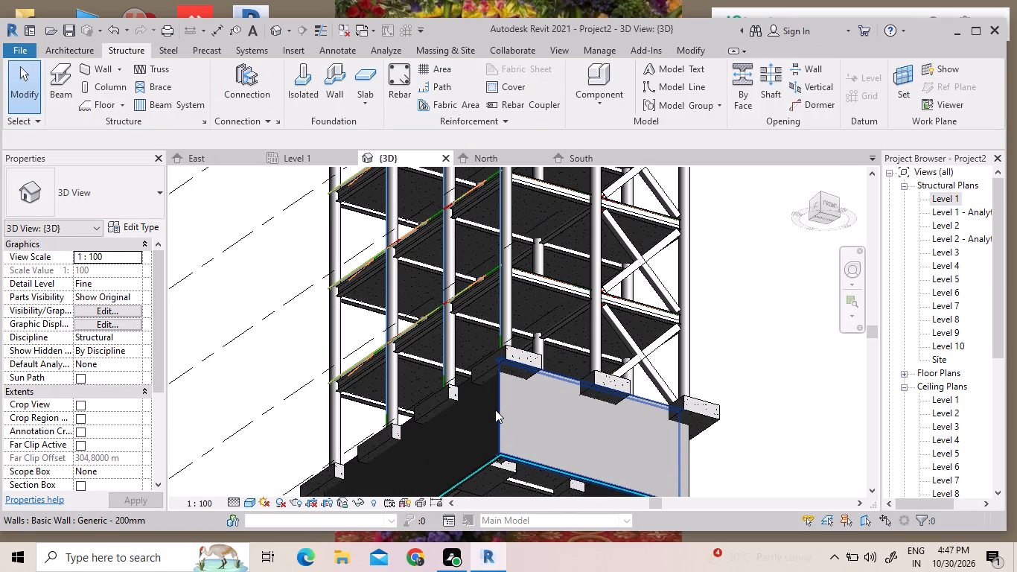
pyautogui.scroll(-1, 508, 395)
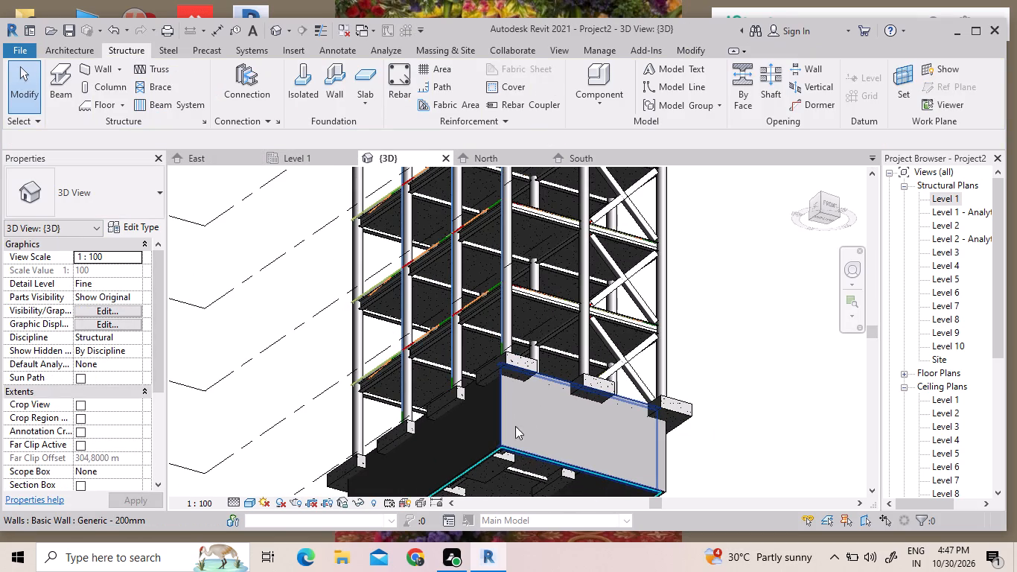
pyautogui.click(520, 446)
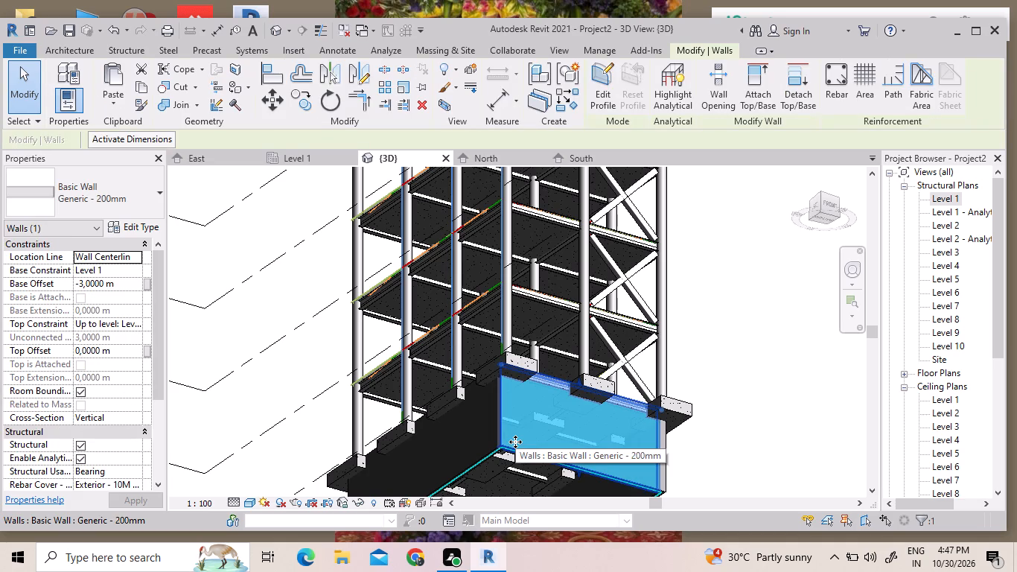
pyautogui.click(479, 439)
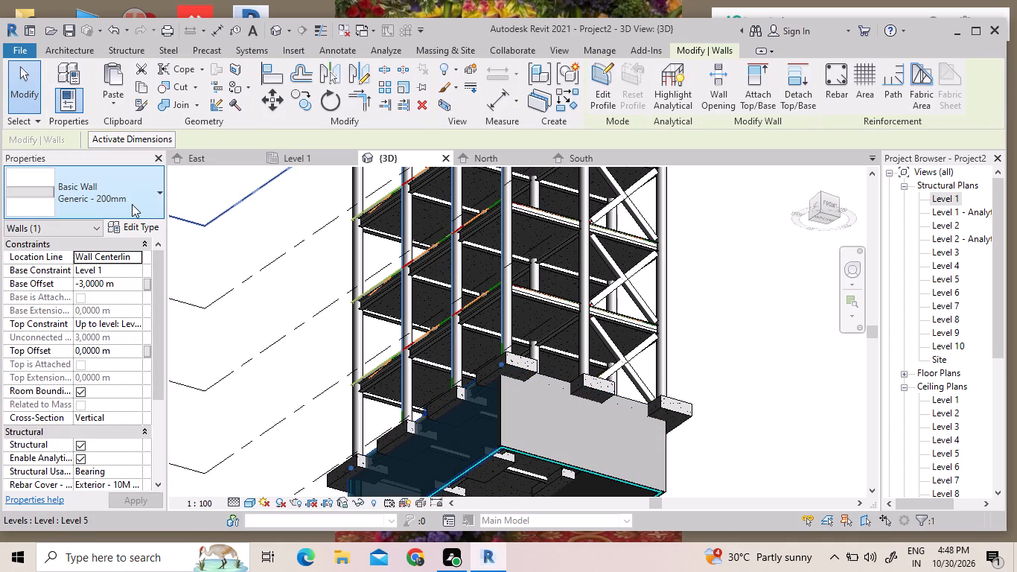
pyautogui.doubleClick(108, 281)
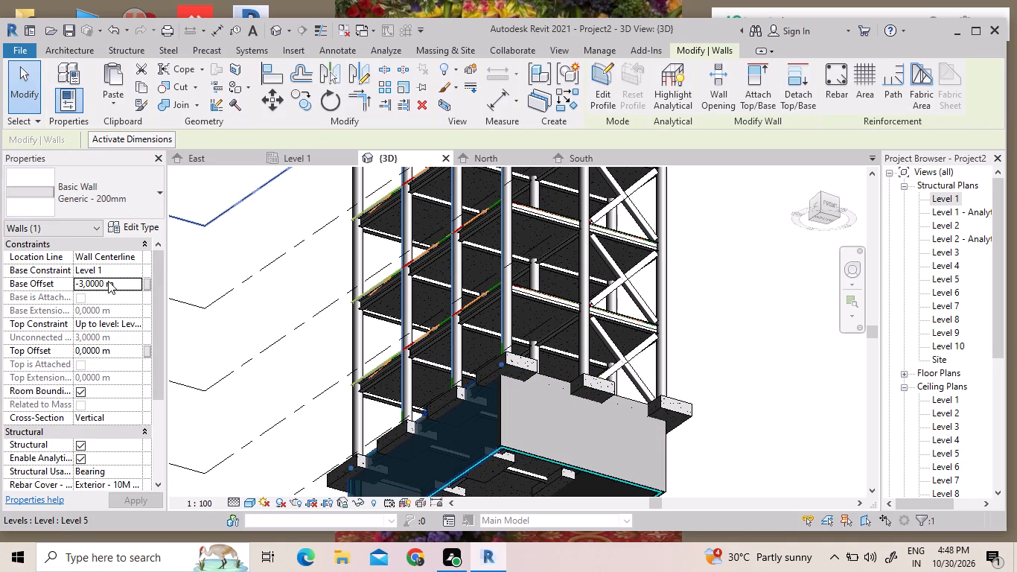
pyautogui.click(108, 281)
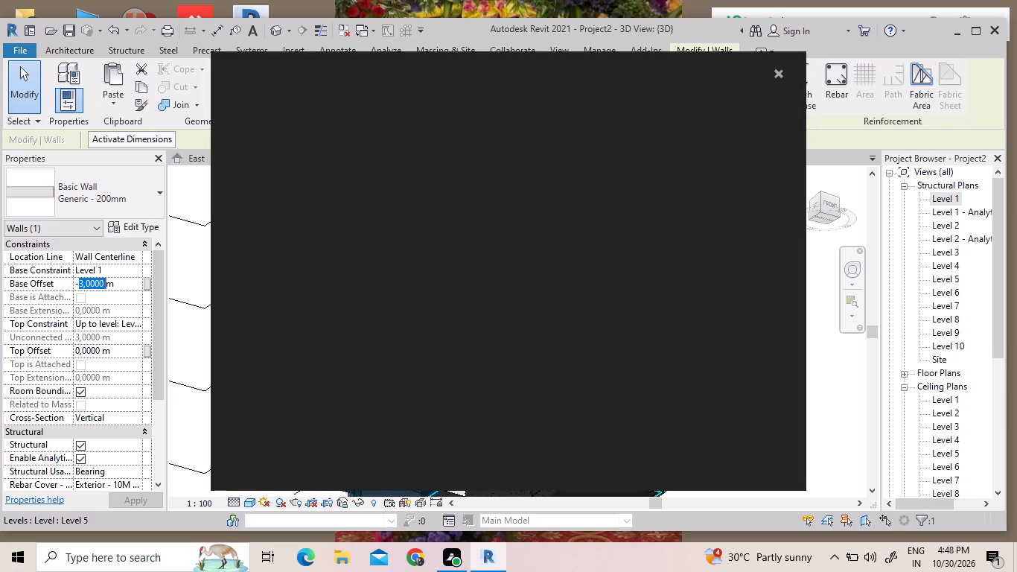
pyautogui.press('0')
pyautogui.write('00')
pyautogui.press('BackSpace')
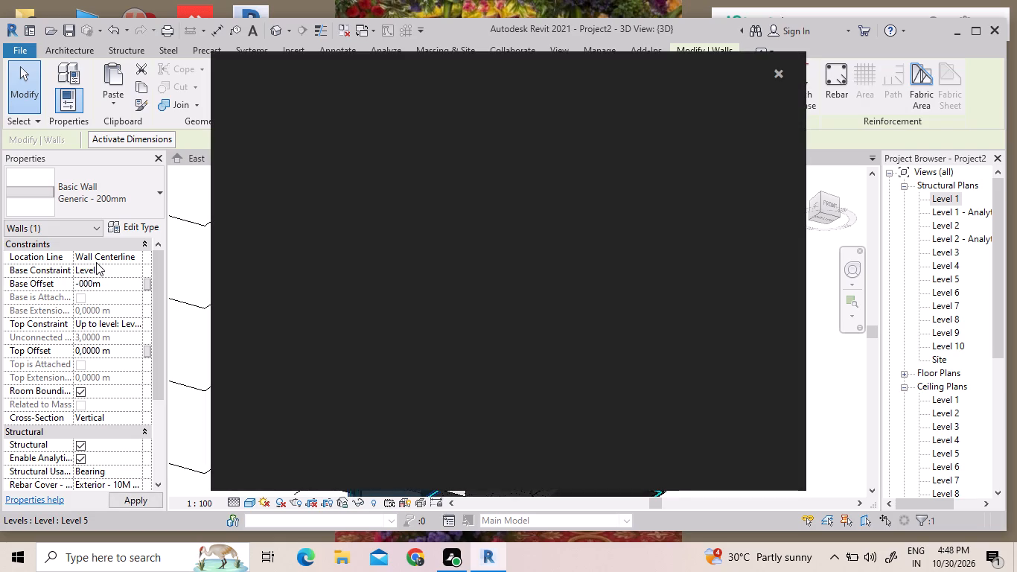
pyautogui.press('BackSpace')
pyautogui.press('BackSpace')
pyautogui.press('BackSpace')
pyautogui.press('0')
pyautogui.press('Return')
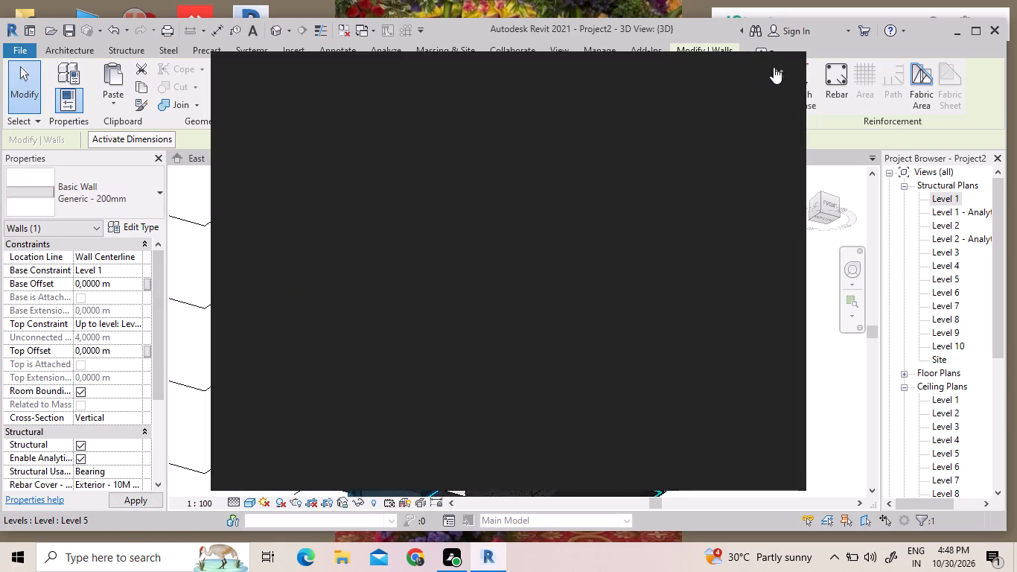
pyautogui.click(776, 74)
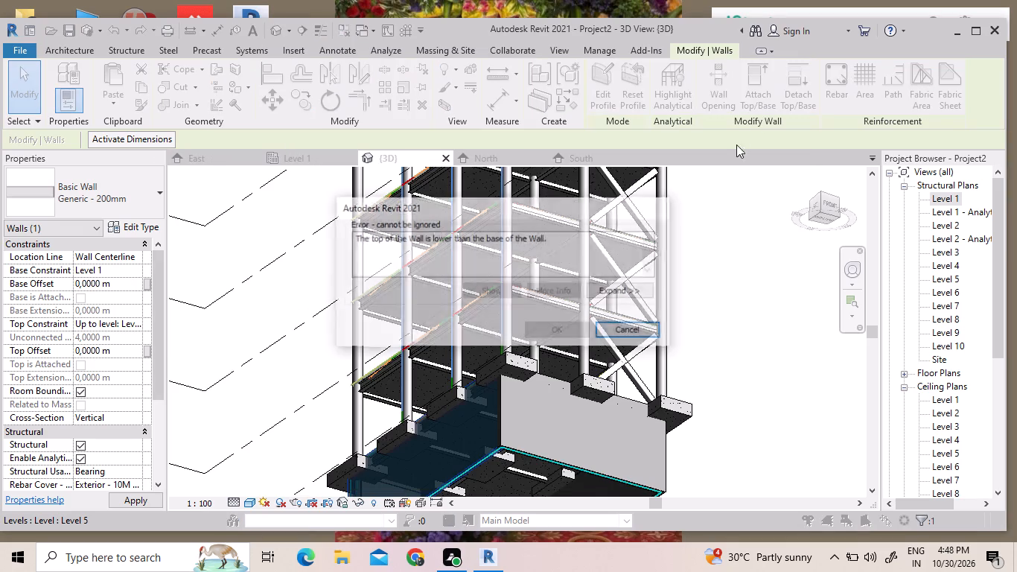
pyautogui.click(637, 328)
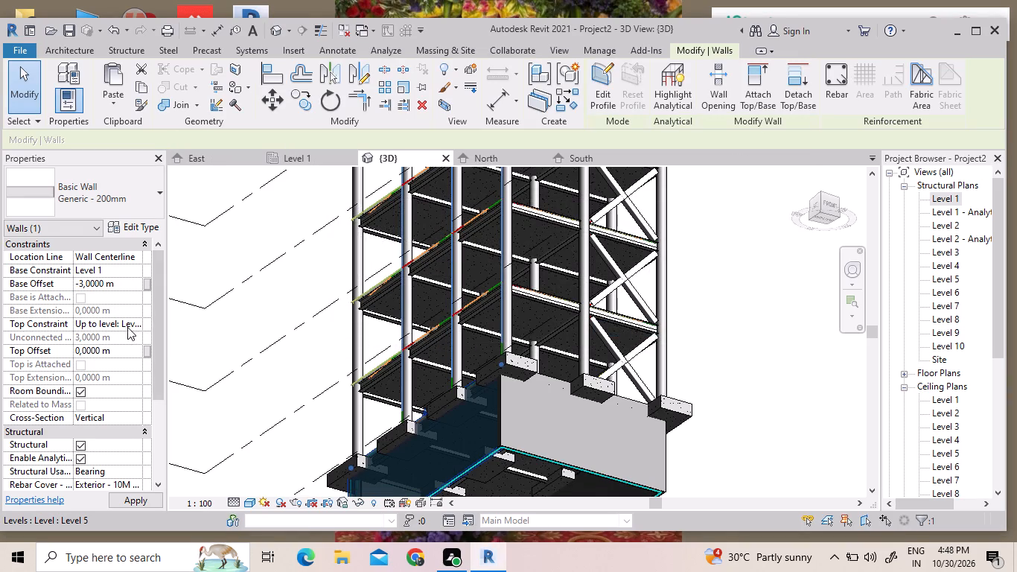
# Set the west structural wall's top constraint to Up to level: Level 10 and its base offset to 0.
pyautogui.click(133, 327)
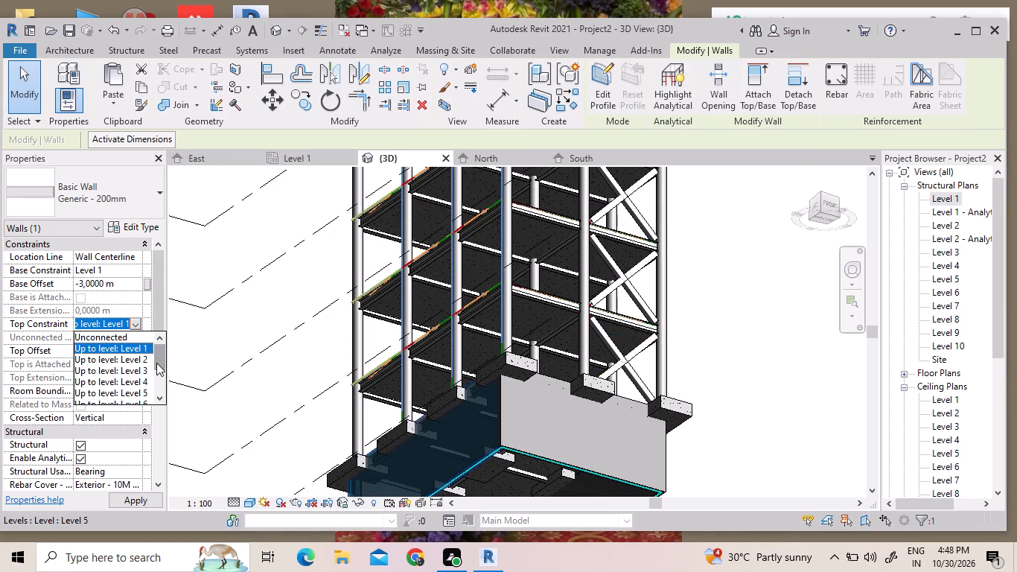
pyautogui.moveTo(156, 363); pyautogui.dragTo(154, 398)
pyautogui.click(147, 391)
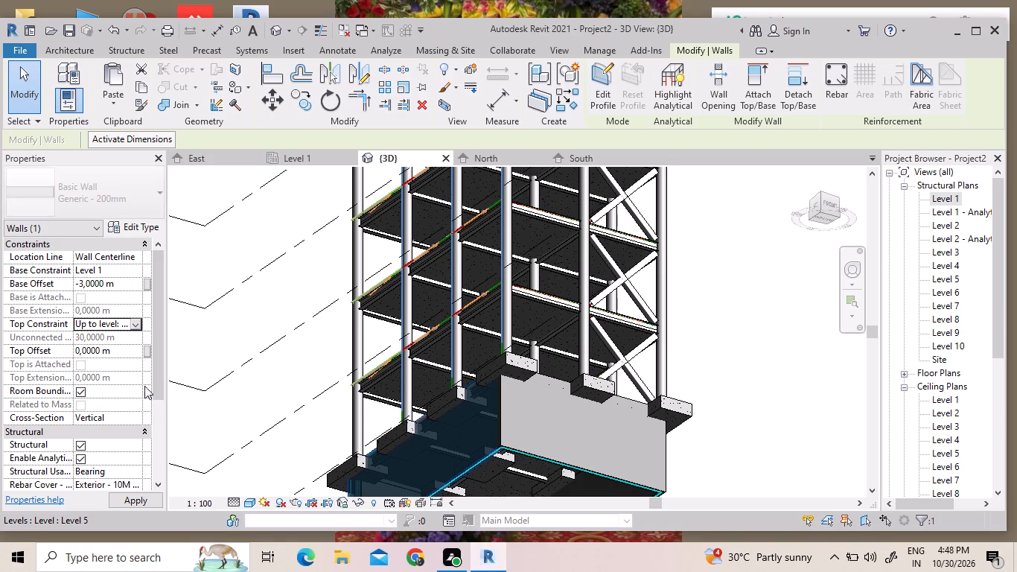
pyautogui.doubleClick(81, 280)
pyautogui.moveTo(81, 280); pyautogui.dragTo(67, 283)
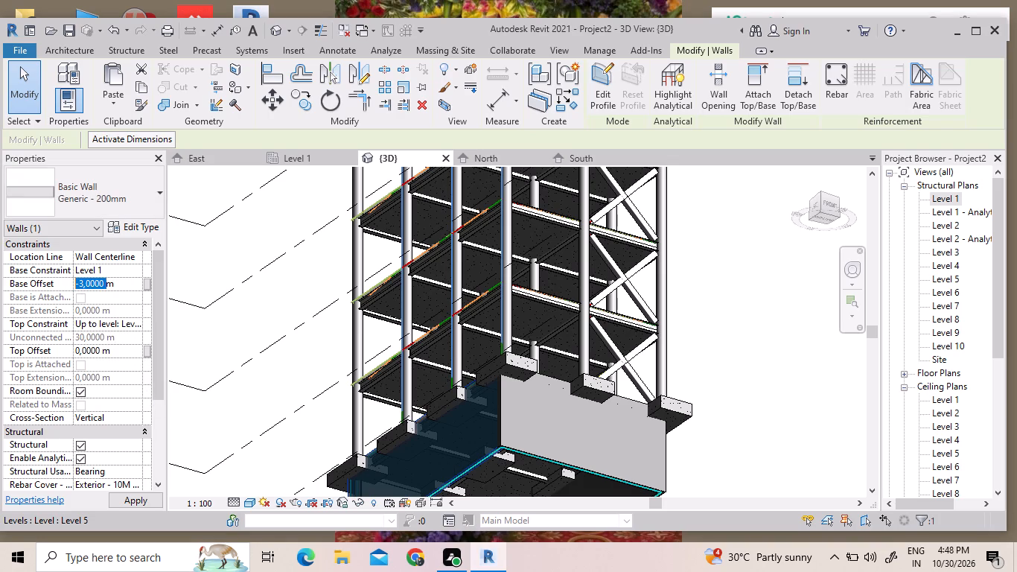
pyautogui.moveTo(67, 283); pyautogui.dragTo(66, 284)
pyautogui.press('0')
pyautogui.press('Return')
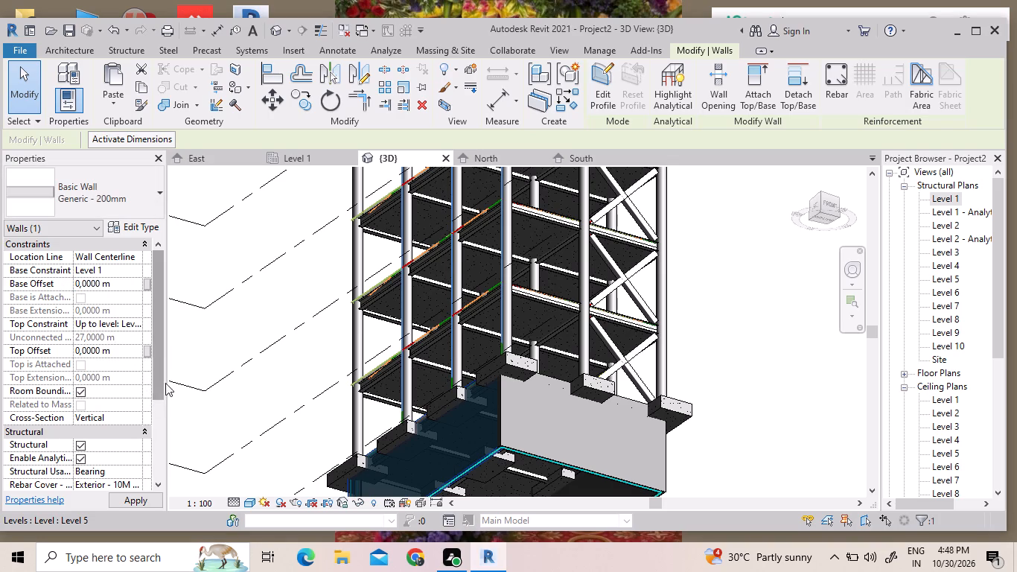
# Move the structural wall on grid 1 outward from the building, away from the footing line.
pyautogui.scroll(6, 173, 413)
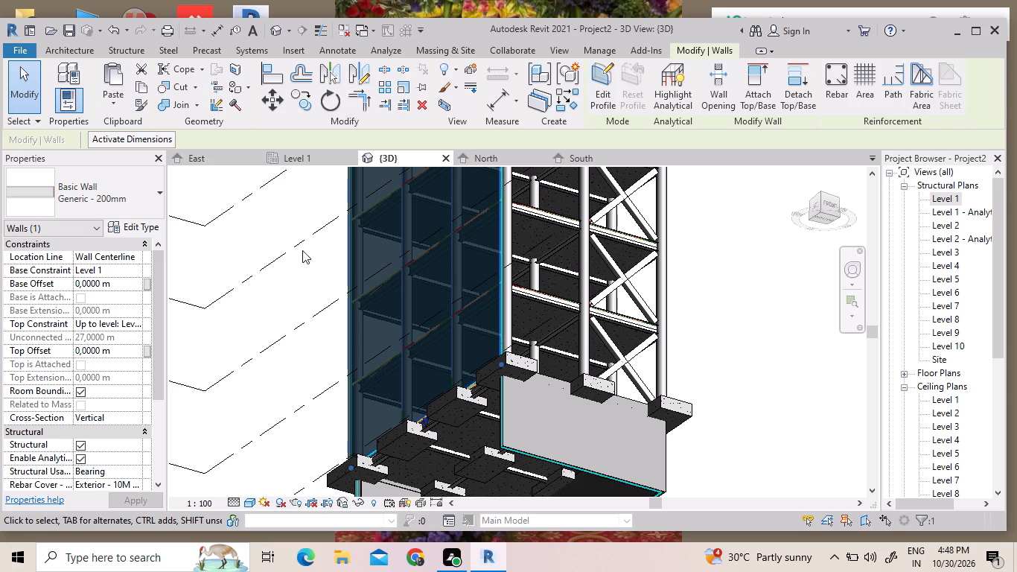
pyautogui.scroll(-1, 469, 360)
pyautogui.click(558, 416)
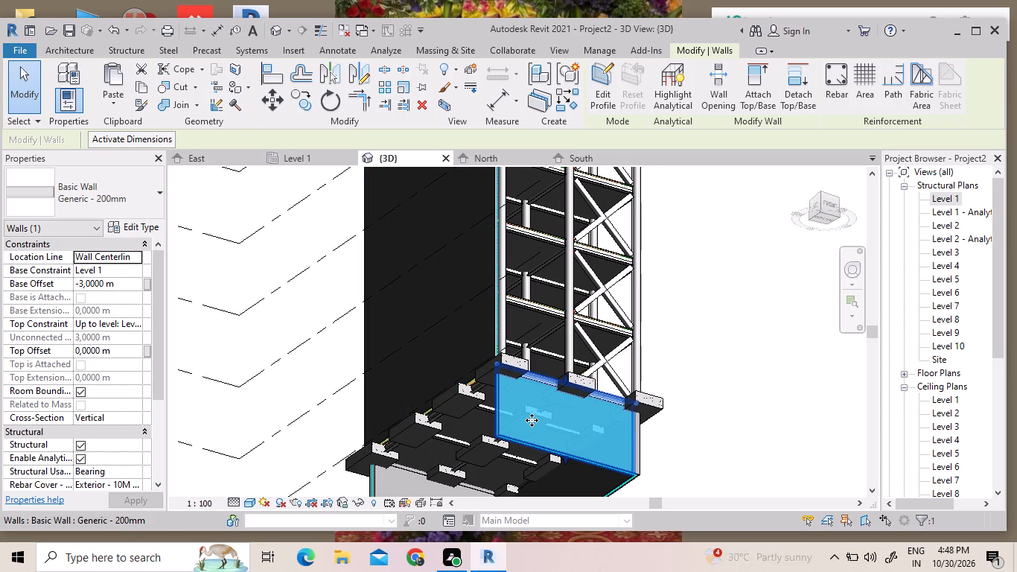
pyautogui.moveTo(530, 419); pyautogui.dragTo(529, 411)
pyautogui.moveTo(529, 411); pyautogui.dragTo(534, 381)
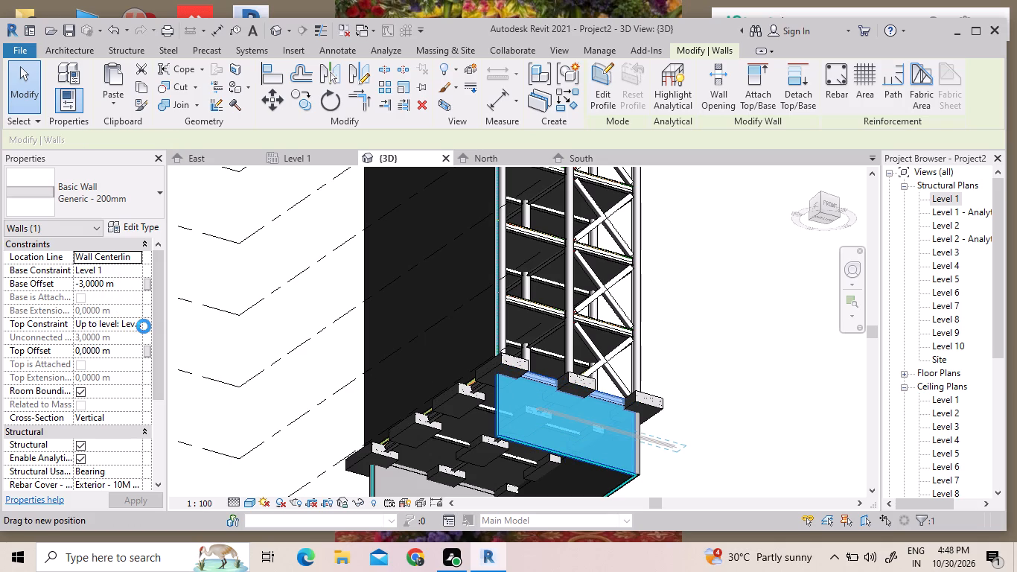
# Set the moved grid 1 wall's top constraint to Up to level: Level 10 and its base offset to 0.
pyautogui.click(123, 325)
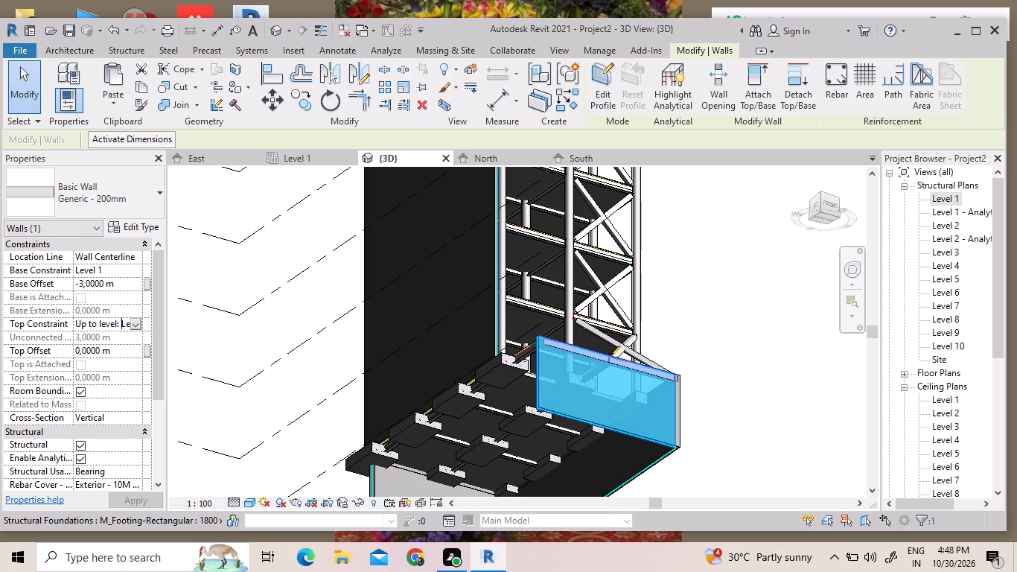
pyautogui.click(136, 325)
pyautogui.scroll(-4, 108, 415)
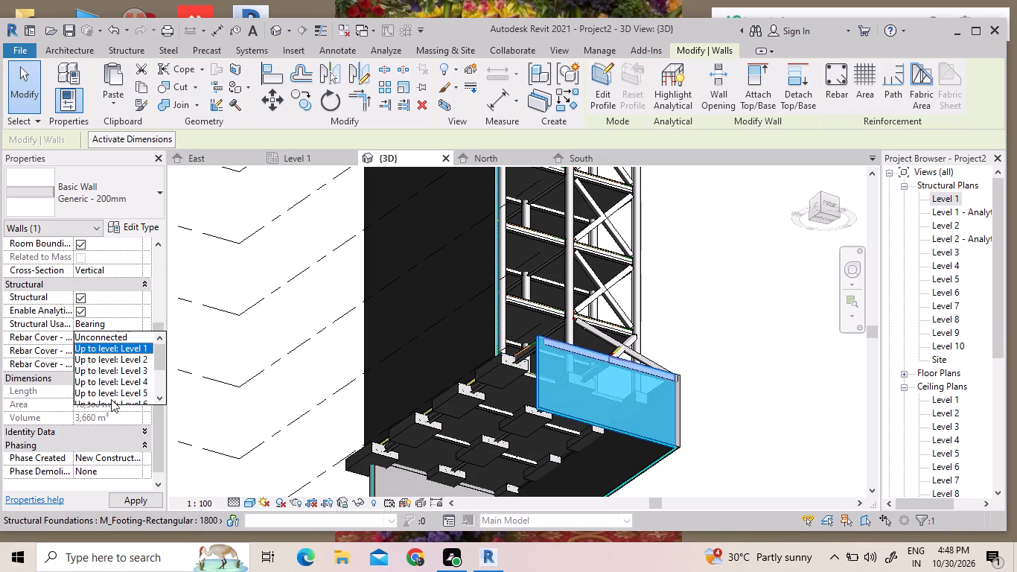
pyautogui.scroll(-8, 133, 369)
pyautogui.click(136, 391)
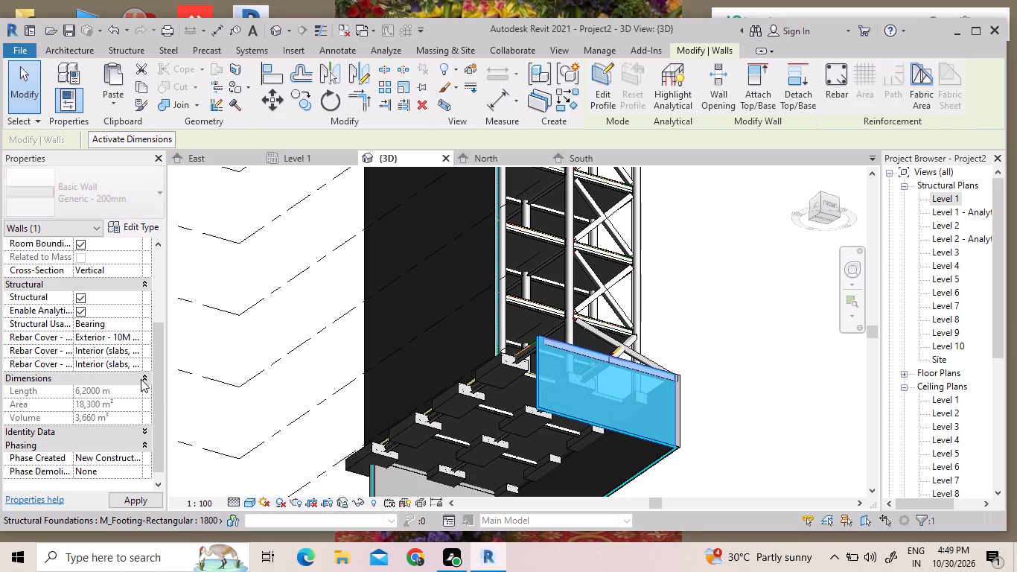
pyautogui.scroll(9, 105, 328)
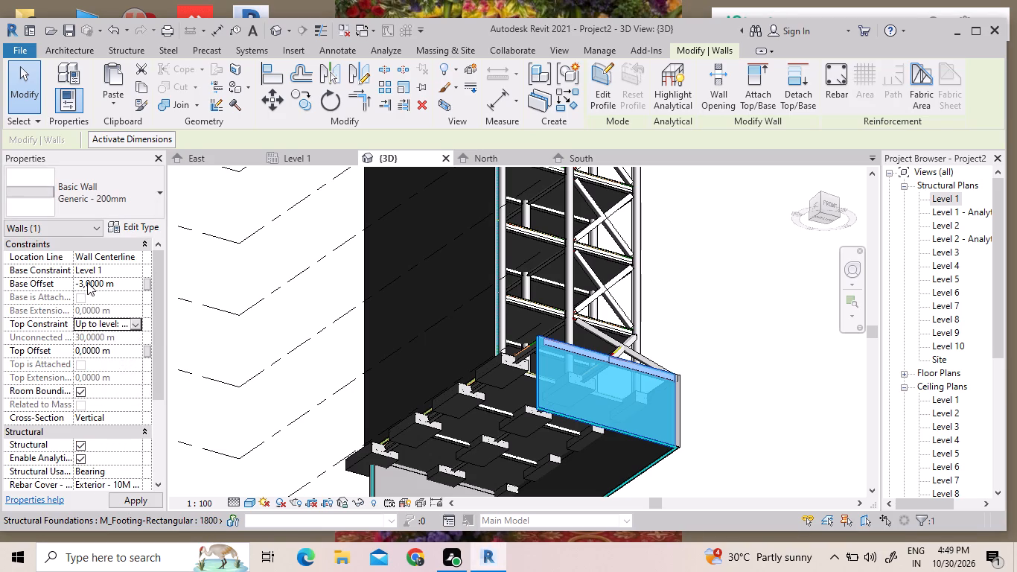
pyautogui.click(87, 282)
pyautogui.moveTo(87, 282); pyautogui.dragTo(70, 284)
pyautogui.click(124, 279)
pyautogui.moveTo(125, 279); pyautogui.dragTo(51, 279)
pyautogui.press('0')
pyautogui.press('Return')
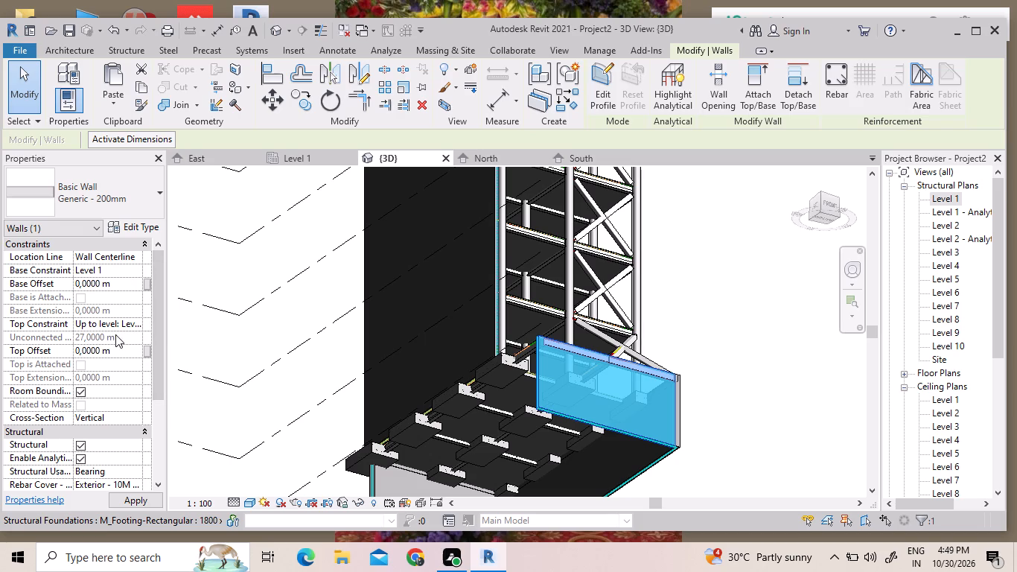
pyautogui.click(132, 322)
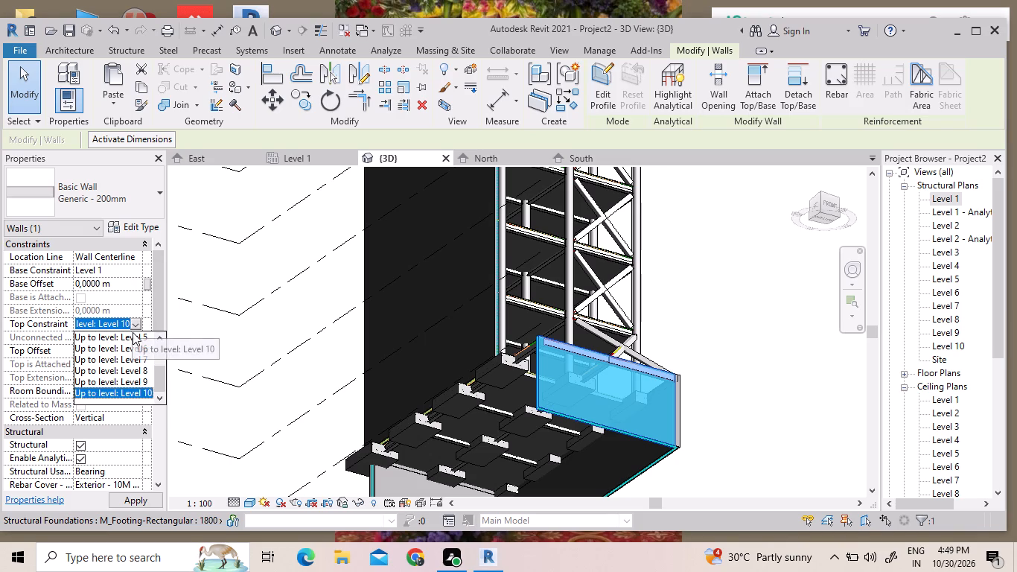
pyautogui.click(194, 352)
pyautogui.click(136, 394)
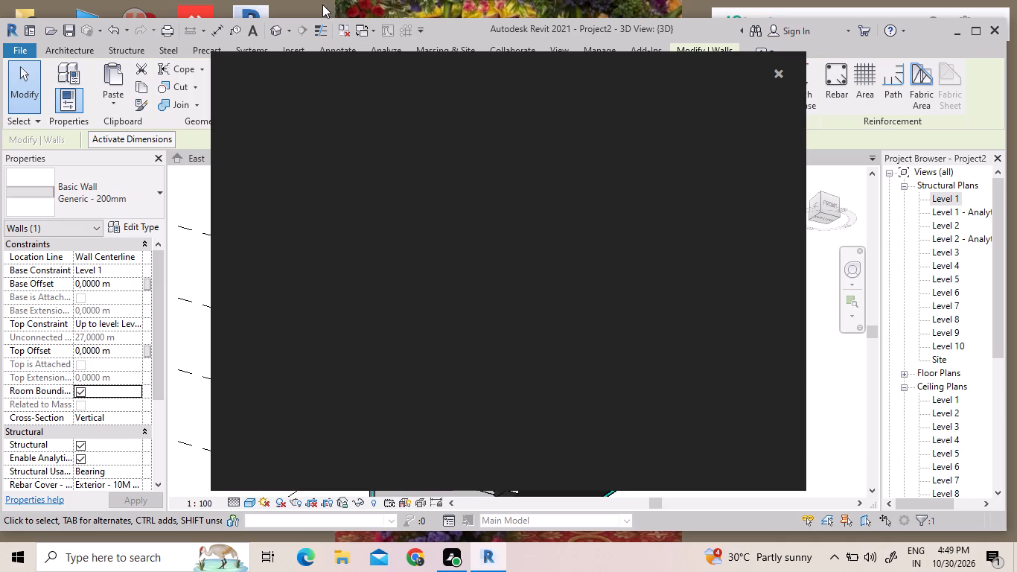
pyautogui.click(781, 71)
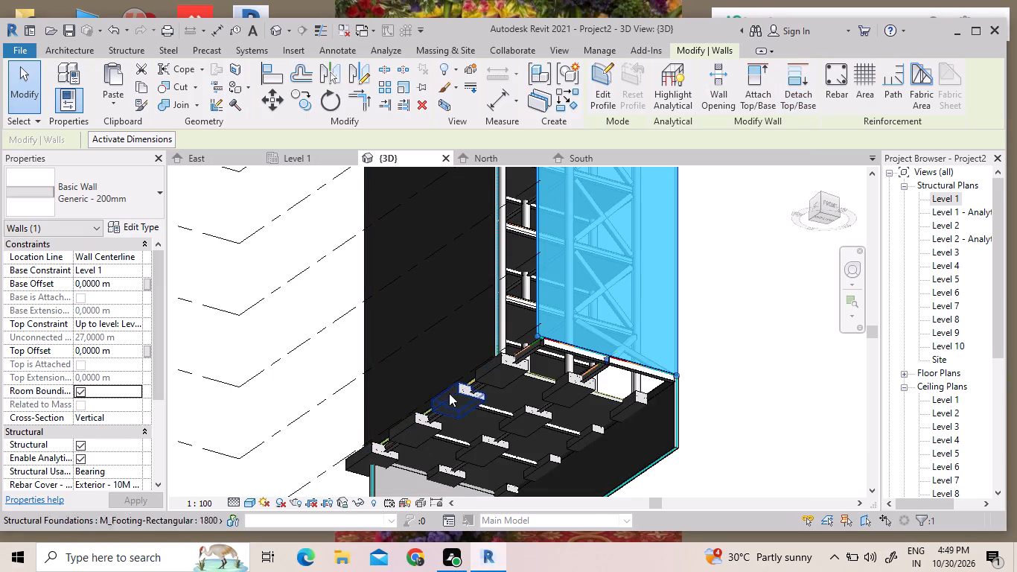
# Copy the low structural wall on the building's east side and paste it aligned to Level 2 through Level 10.
pyautogui.scroll(-3, 512, 325)
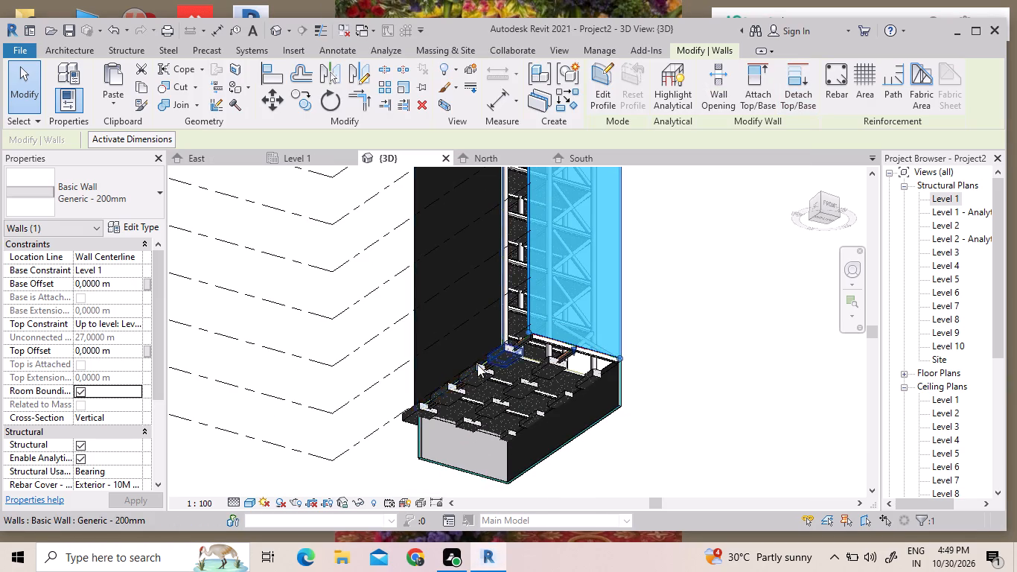
pyautogui.scroll(-2, 490, 395)
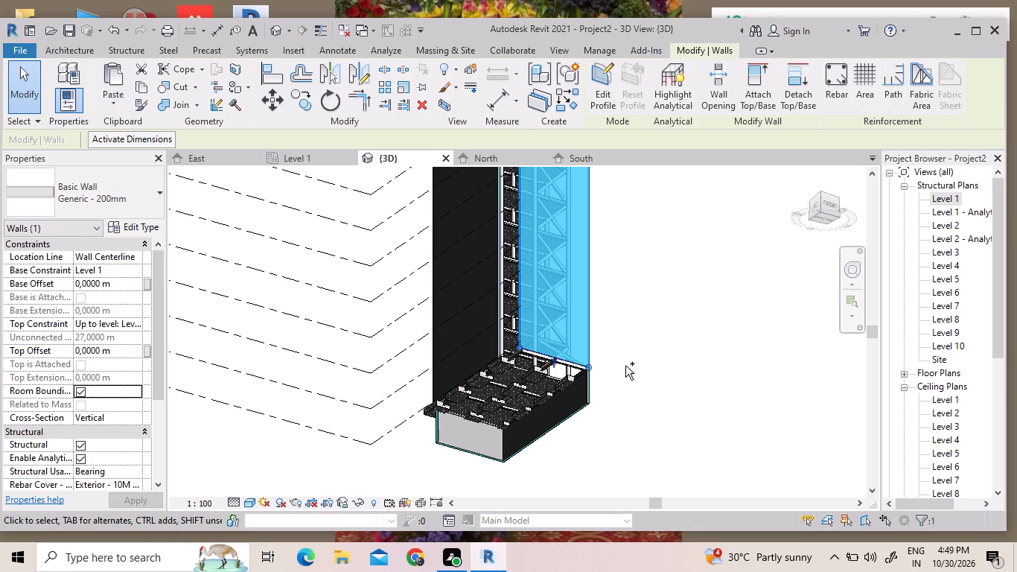
pyautogui.keyDown('ctrl'); pyautogui.moveTo(625, 366); pyautogui.dragTo(418, 372, button='middle'); pyautogui.keyUp('ctrl')
pyautogui.keyDown('ctrl'); pyautogui.scroll(-1, 593, 433); pyautogui.keyUp('ctrl')
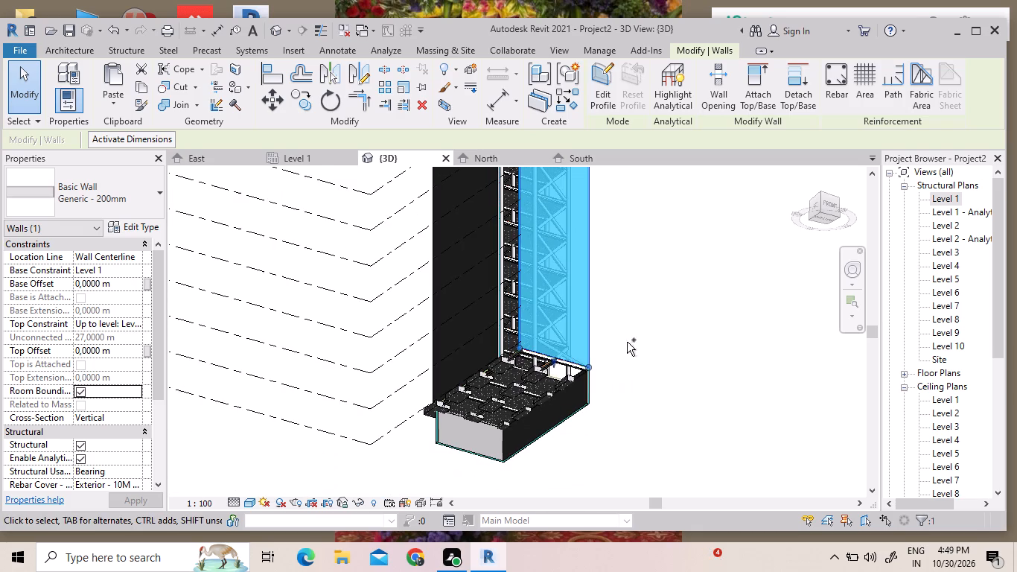
pyautogui.keyDown('ctrl'); pyautogui.scroll(-1, 627, 342); pyautogui.keyUp('ctrl')
pyautogui.keyDown('ctrl'); pyautogui.scroll(-1, 559, 378); pyautogui.keyUp('ctrl')
pyautogui.scroll(1, 558, 365)
pyautogui.scroll(-3, 645, 367)
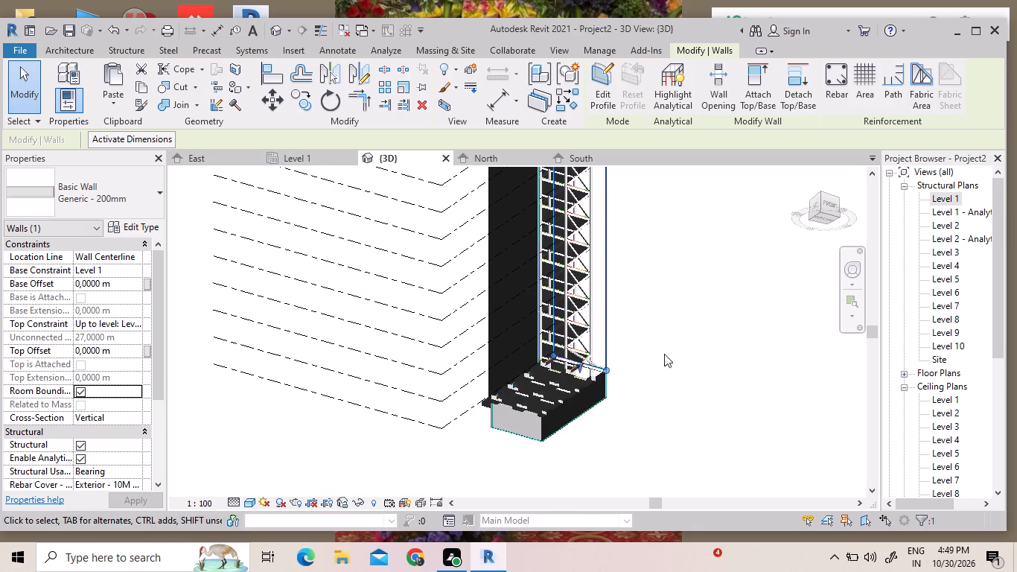
pyautogui.keyDown('shift'); pyautogui.moveTo(670, 292); pyautogui.dragTo(473, 339, button='middle'); pyautogui.keyUp('shift')
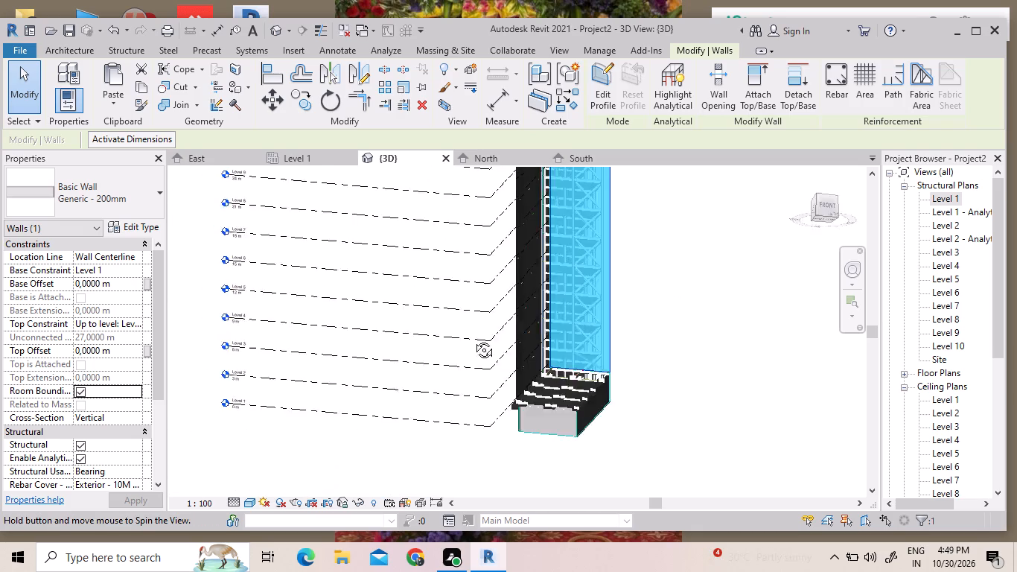
pyautogui.keyDown('shift'); pyautogui.moveTo(473, 339); pyautogui.dragTo(476, 325, button='middle'); pyautogui.keyUp('shift')
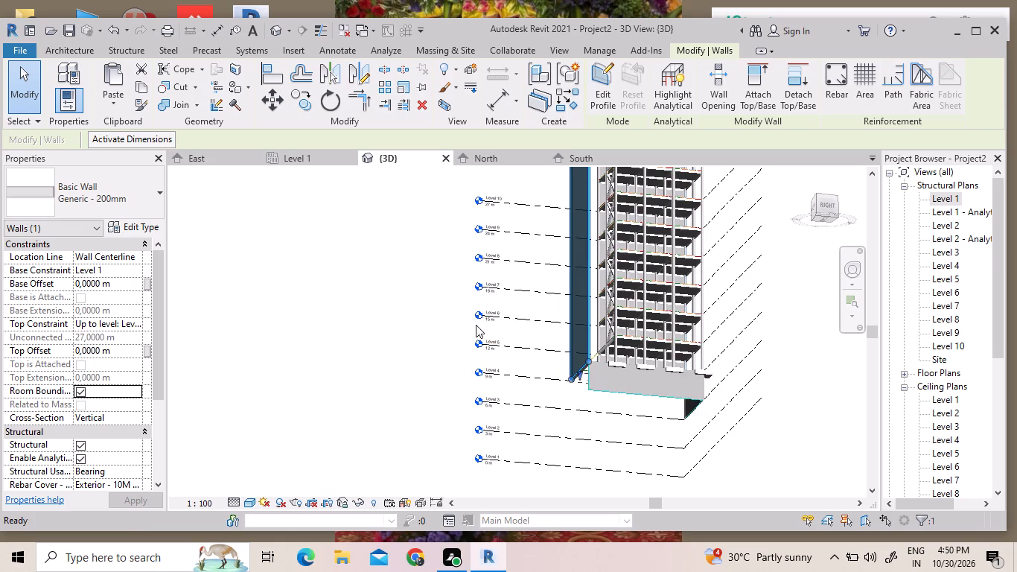
pyautogui.click(648, 384)
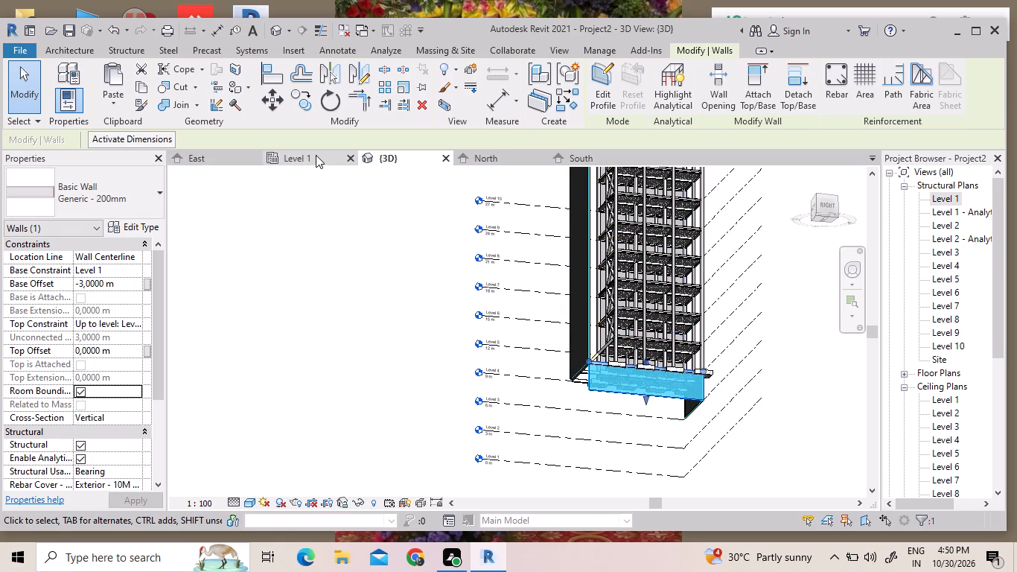
pyautogui.click(143, 87)
pyautogui.click(117, 99)
pyautogui.click(178, 159)
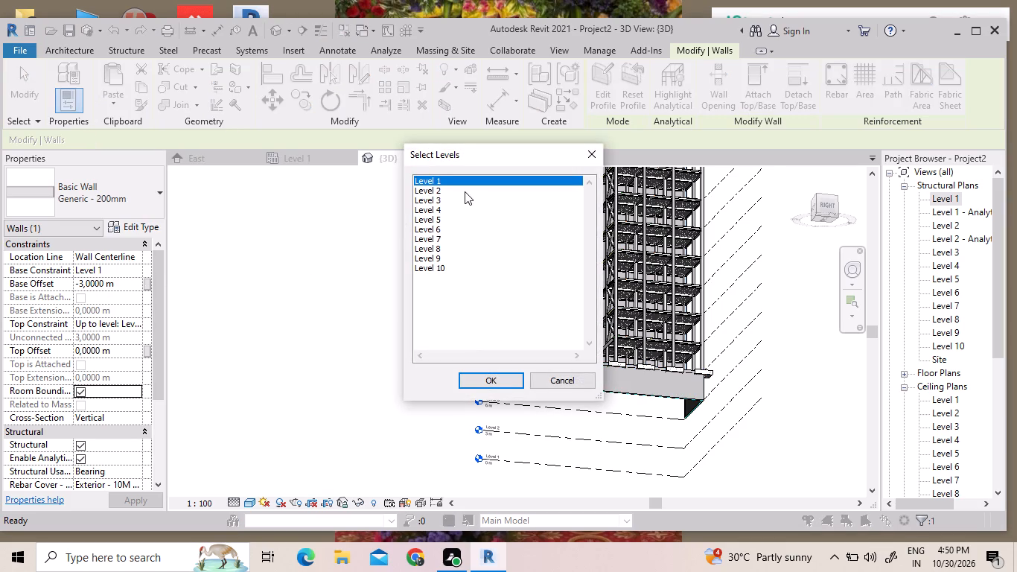
pyautogui.moveTo(465, 191); pyautogui.dragTo(476, 287)
pyautogui.click(506, 378)
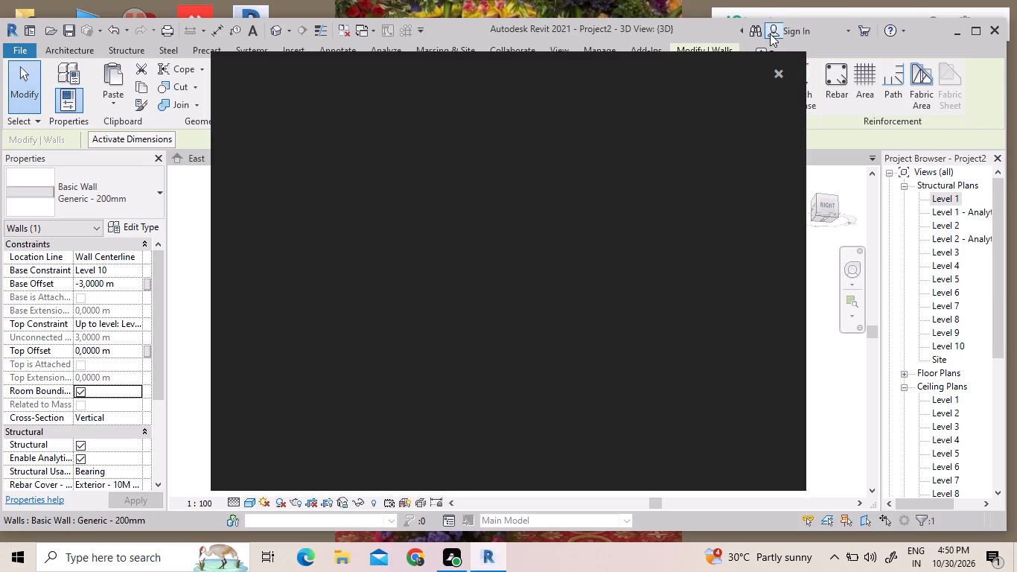
pyautogui.click(779, 78)
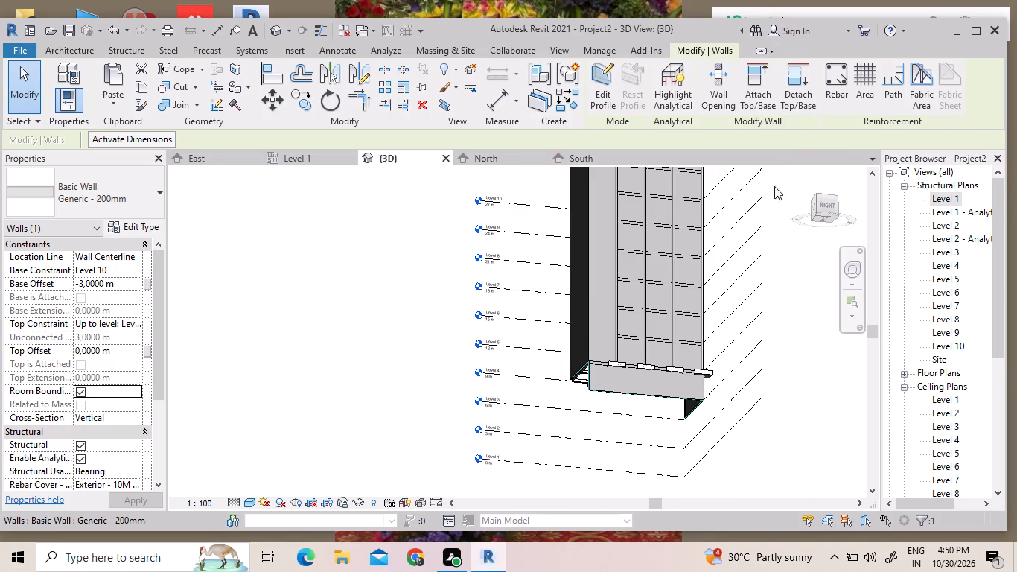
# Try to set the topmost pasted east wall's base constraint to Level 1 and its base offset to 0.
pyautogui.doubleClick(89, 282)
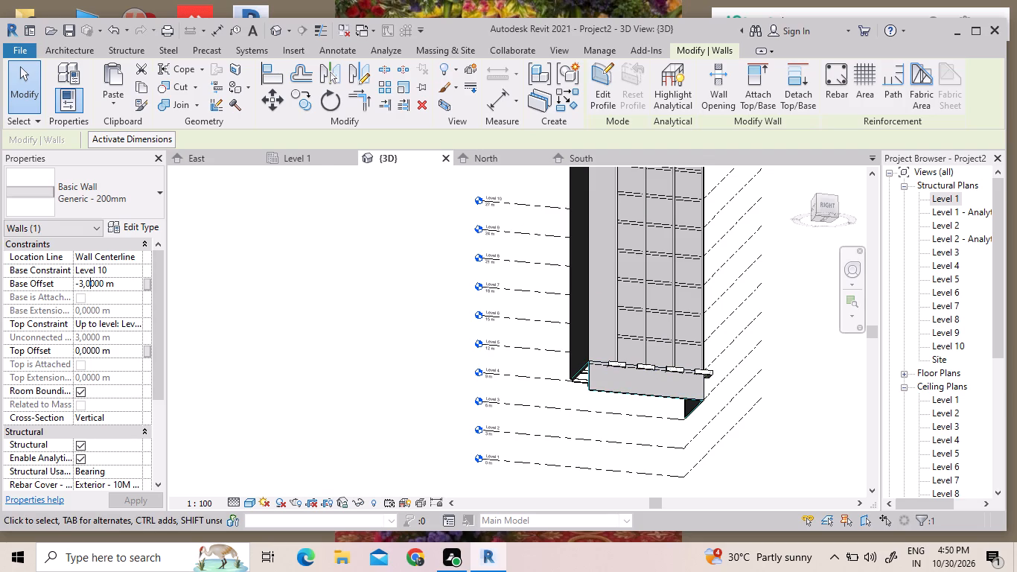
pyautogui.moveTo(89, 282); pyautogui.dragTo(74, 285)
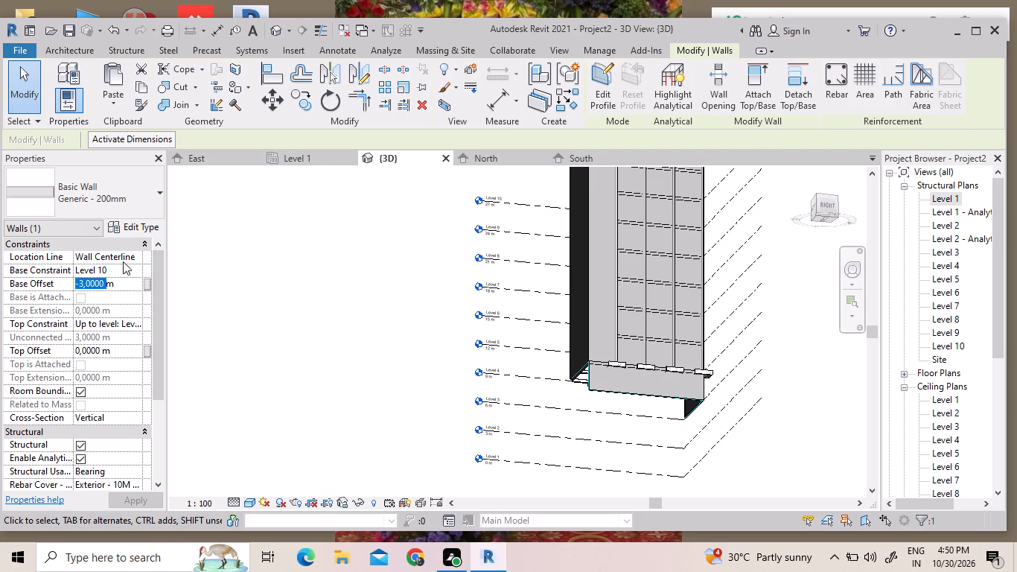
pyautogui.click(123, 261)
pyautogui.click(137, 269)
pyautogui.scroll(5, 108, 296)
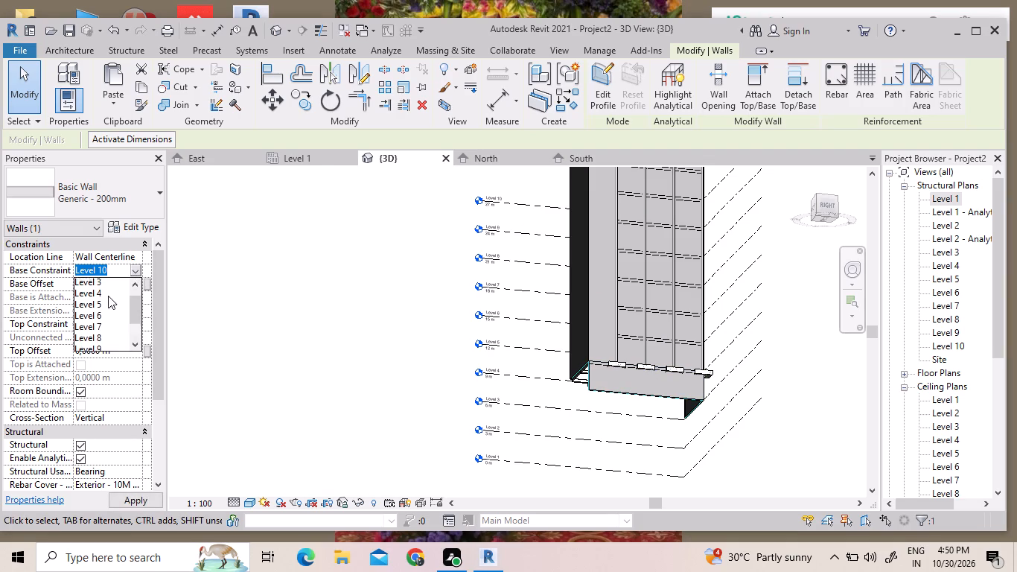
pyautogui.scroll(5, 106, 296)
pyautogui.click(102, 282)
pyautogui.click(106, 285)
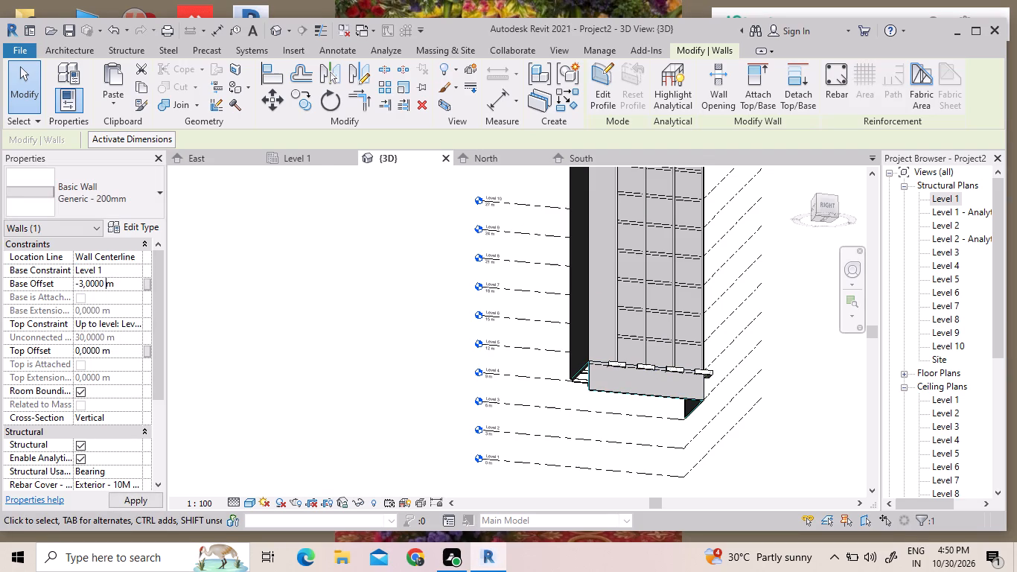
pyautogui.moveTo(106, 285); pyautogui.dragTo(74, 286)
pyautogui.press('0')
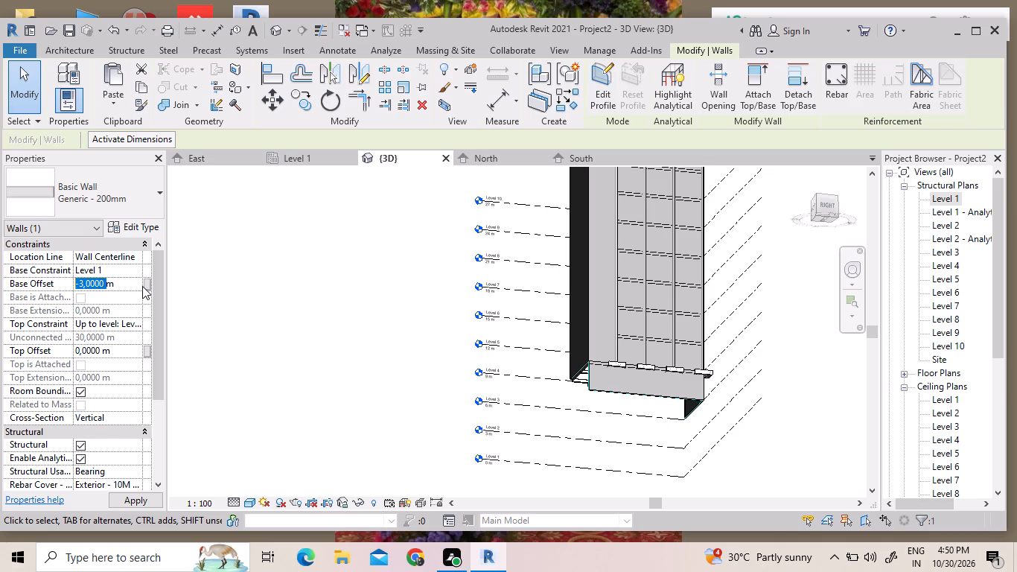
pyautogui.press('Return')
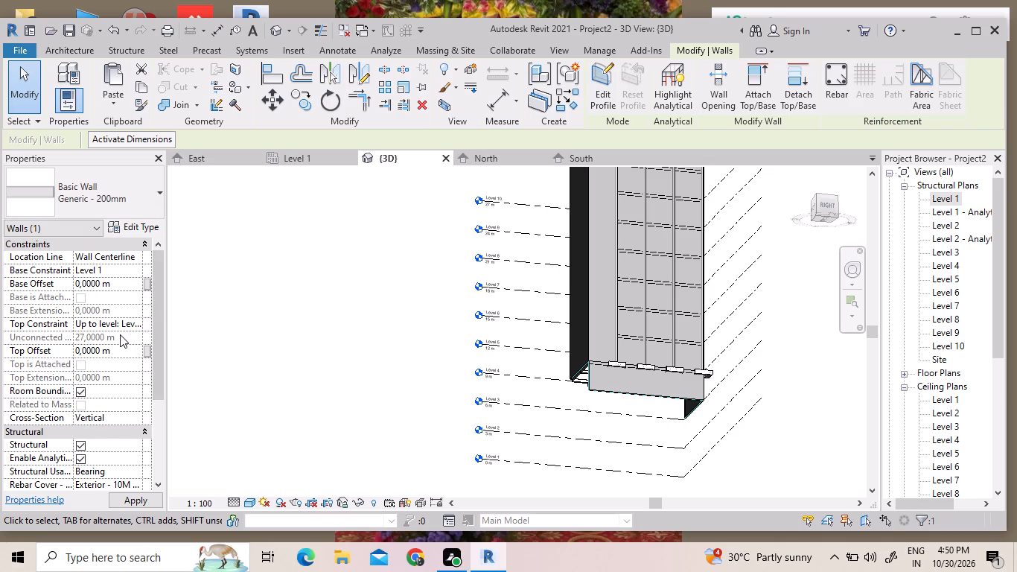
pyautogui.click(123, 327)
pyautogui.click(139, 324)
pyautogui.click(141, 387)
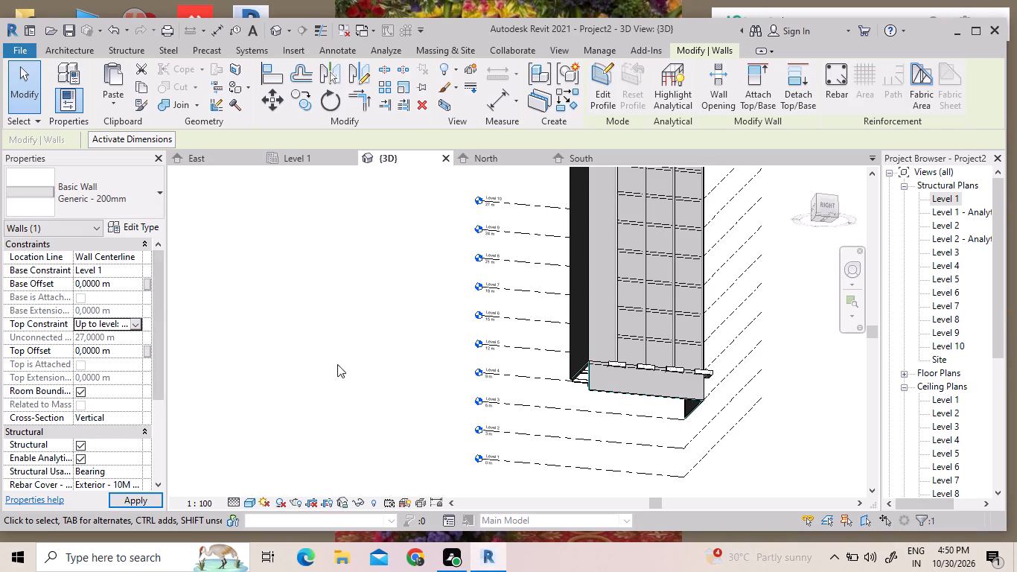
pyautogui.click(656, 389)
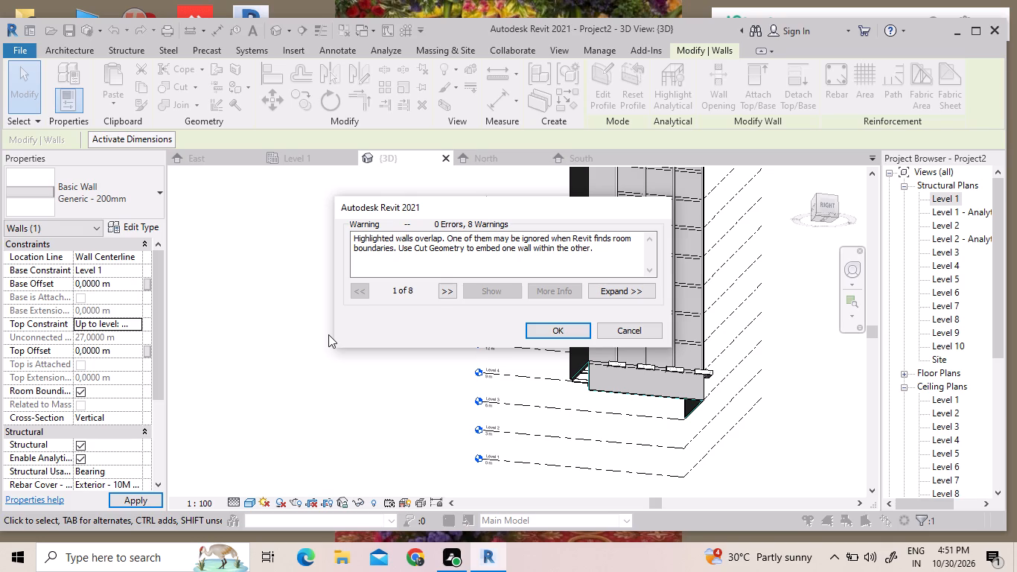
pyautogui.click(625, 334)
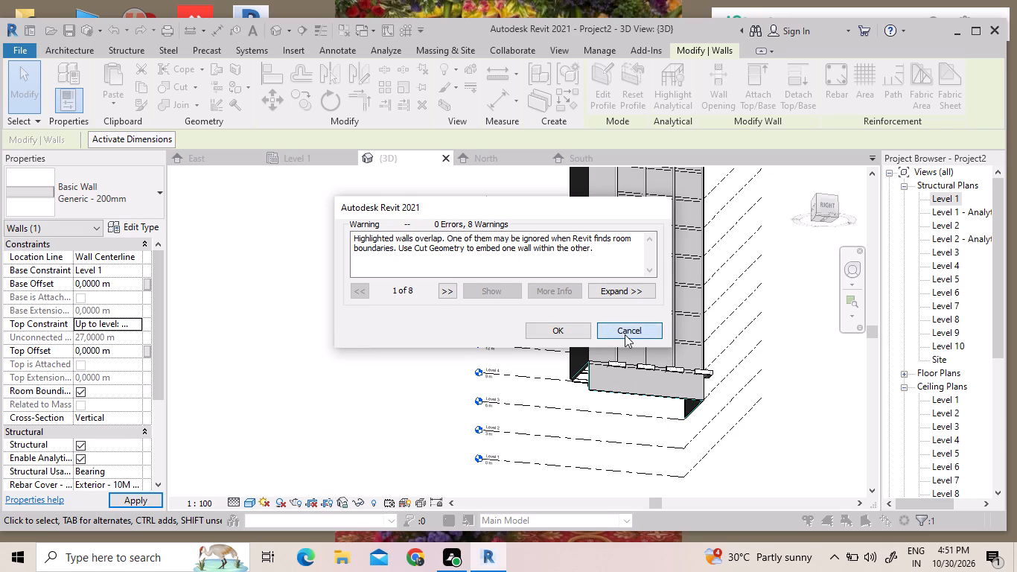
# Delete the topmost pasted wall segment on the east side, the one based on Level 10.
pyautogui.scroll(-3, 622, 402)
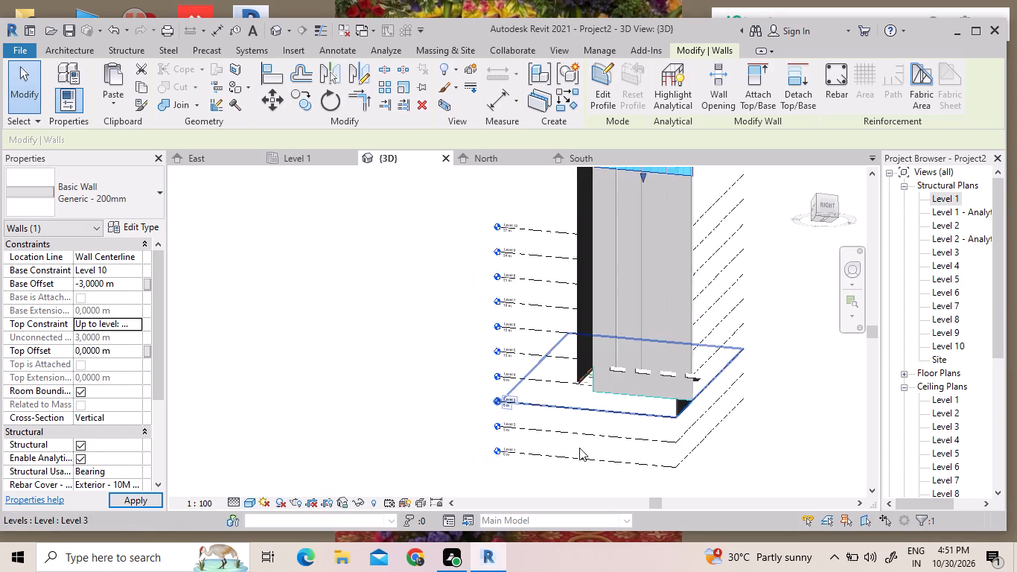
pyautogui.scroll(9, 610, 200)
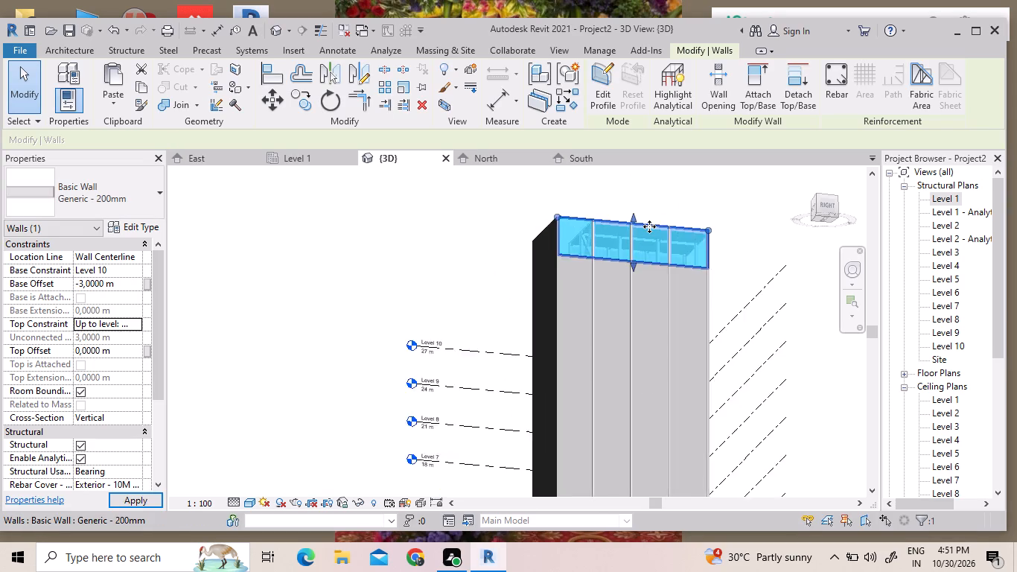
pyautogui.scroll(3, 649, 226)
pyautogui.click(571, 286)
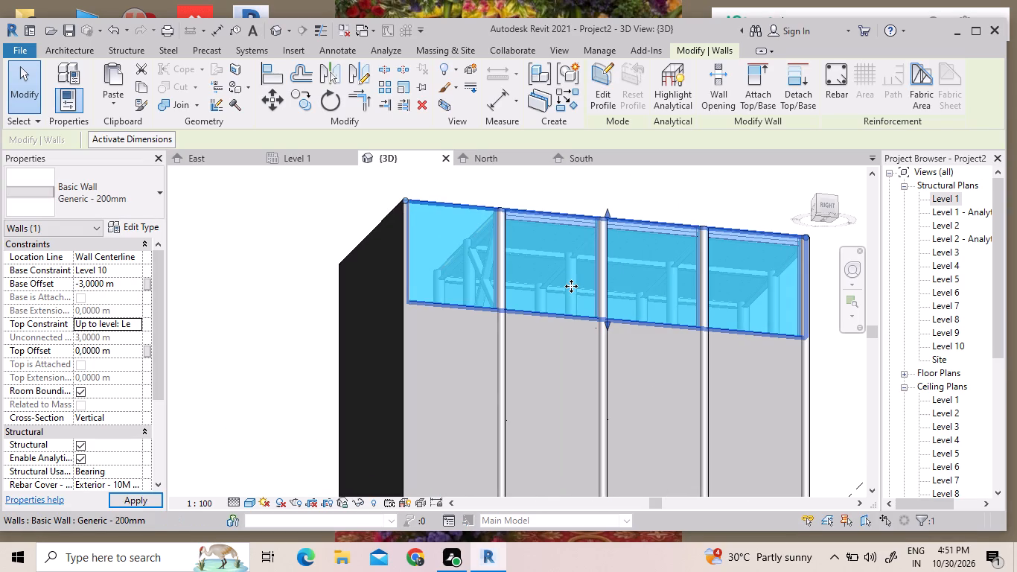
pyautogui.press('Delete')
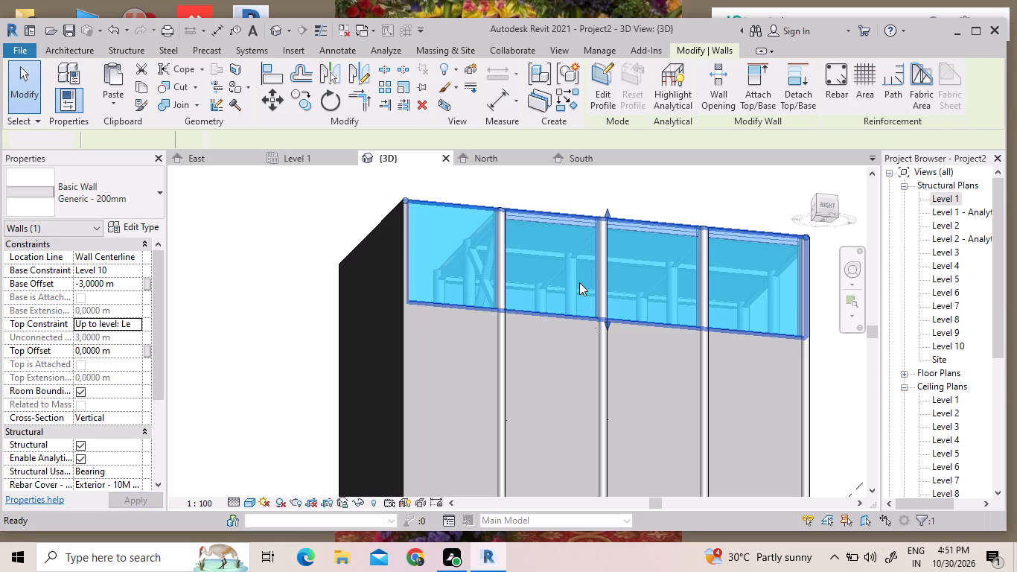
pyautogui.press('Delete')
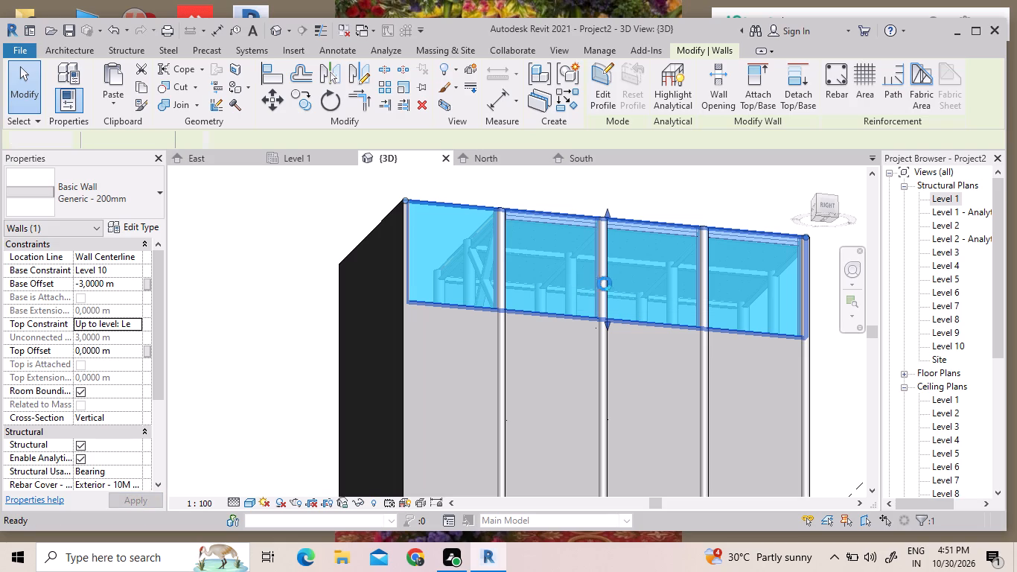
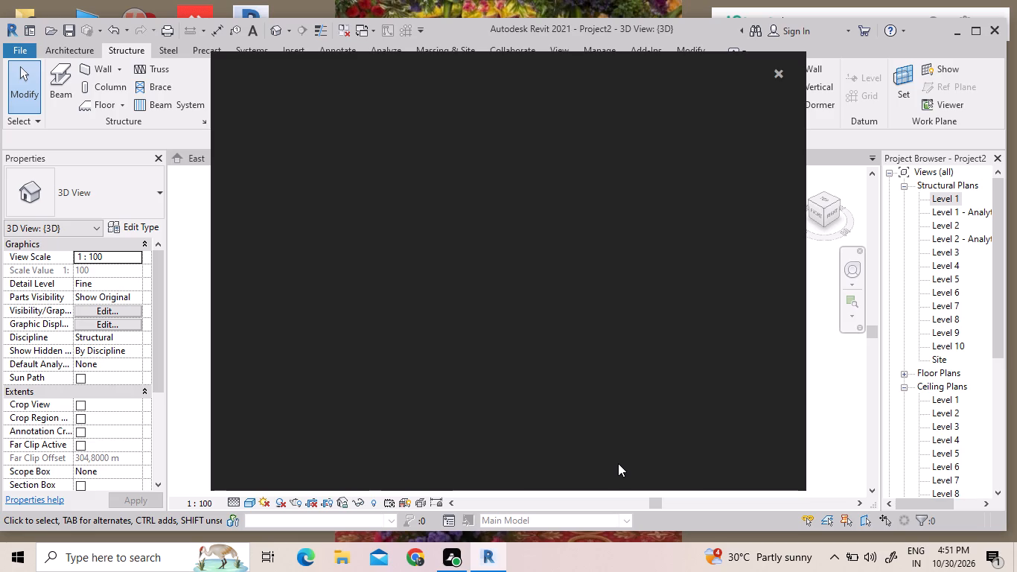
# Copy the Generic - 200mm wall just below Level 9 on the tower's long side and paste it aligned to Level 10.
pyautogui.click(774, 73)
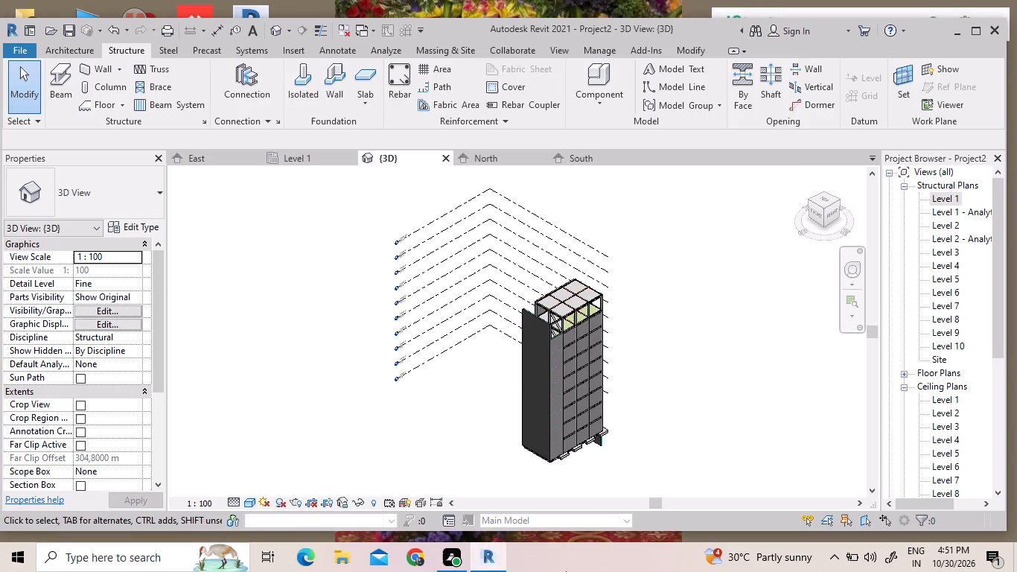
pyautogui.scroll(2, 912, 509)
pyautogui.scroll(4, 692, 331)
pyautogui.scroll(3, 577, 308)
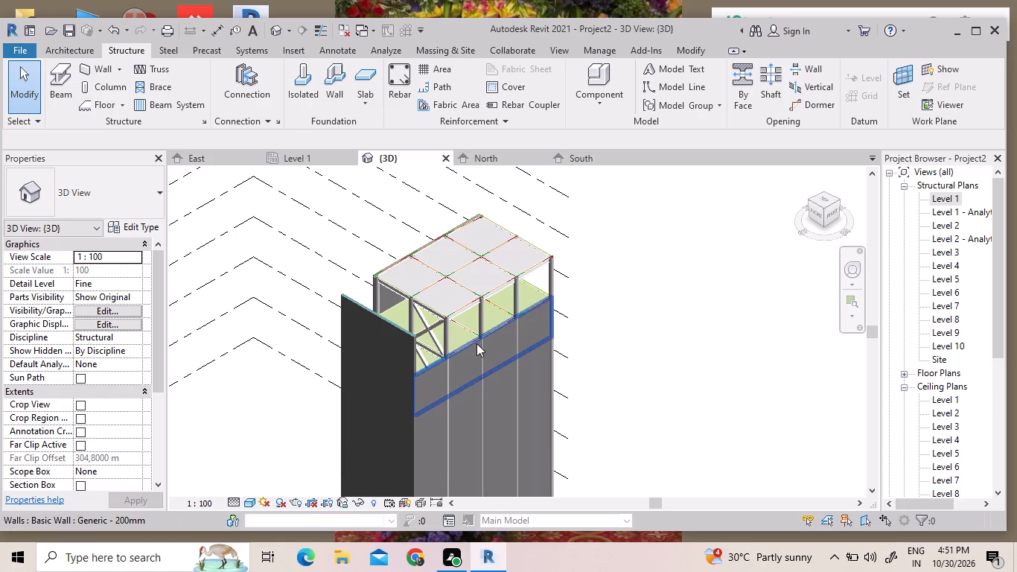
pyautogui.click(476, 343)
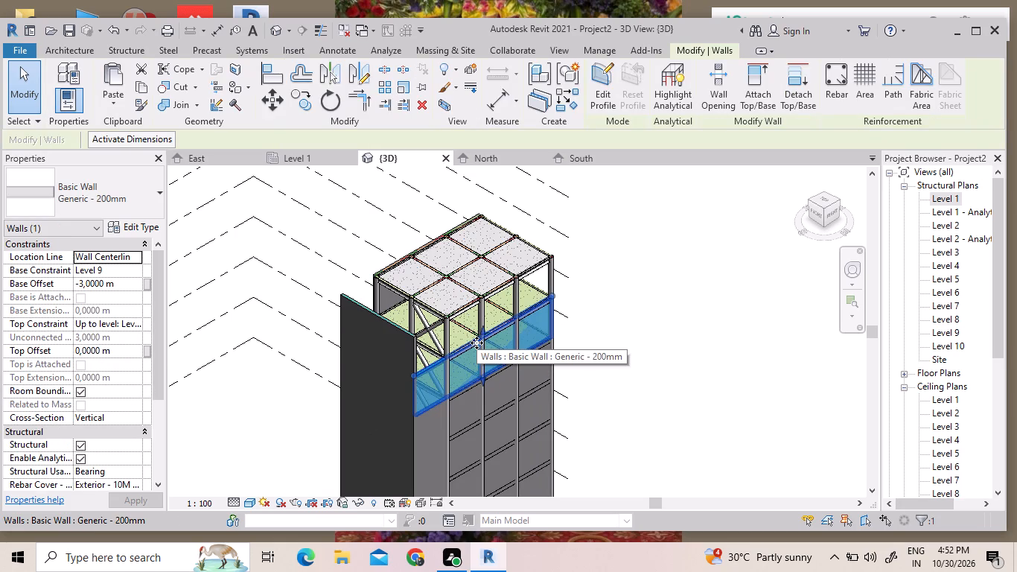
pyautogui.click(140, 92)
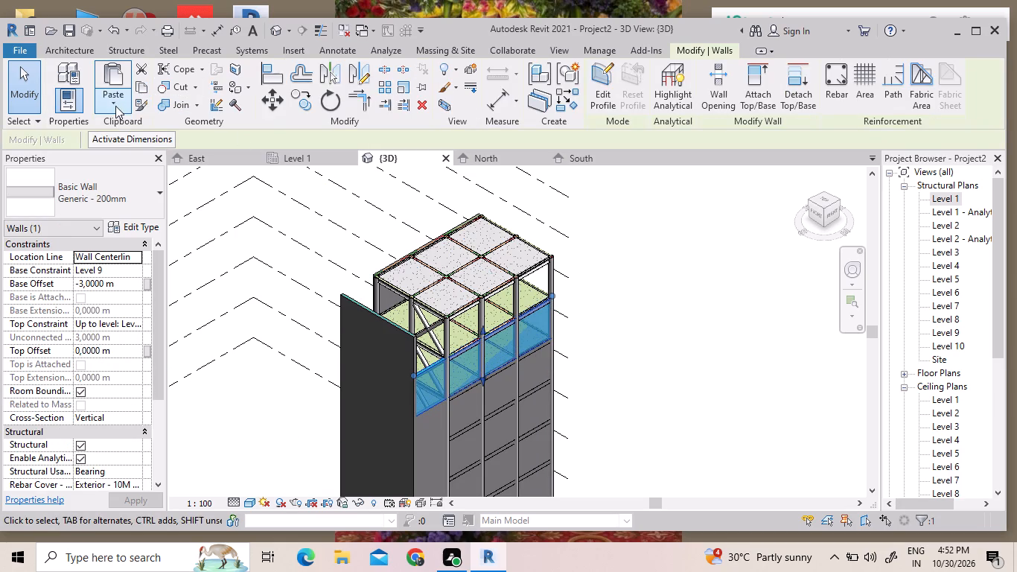
pyautogui.click(112, 106)
pyautogui.click(136, 148)
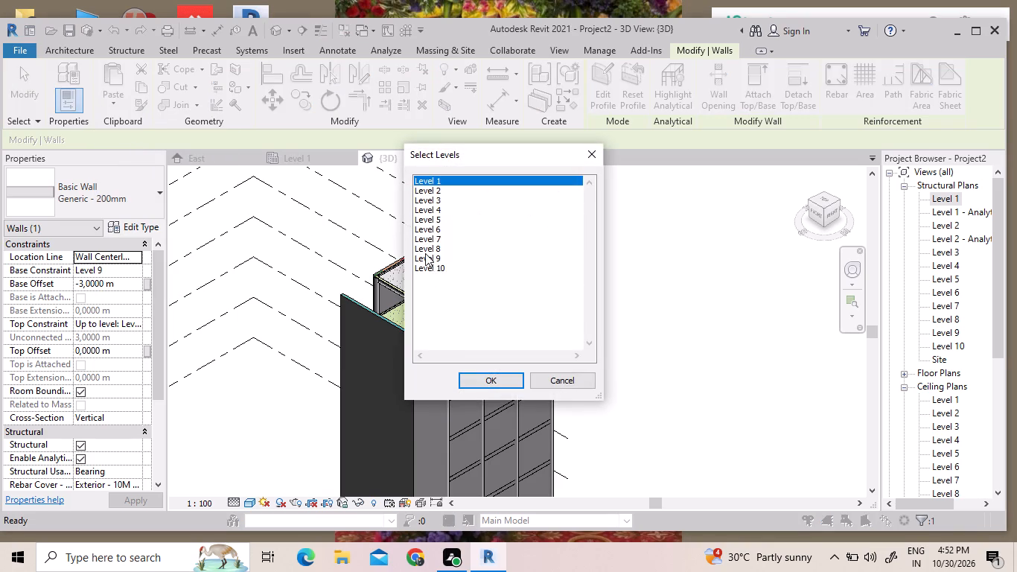
pyautogui.click(426, 267)
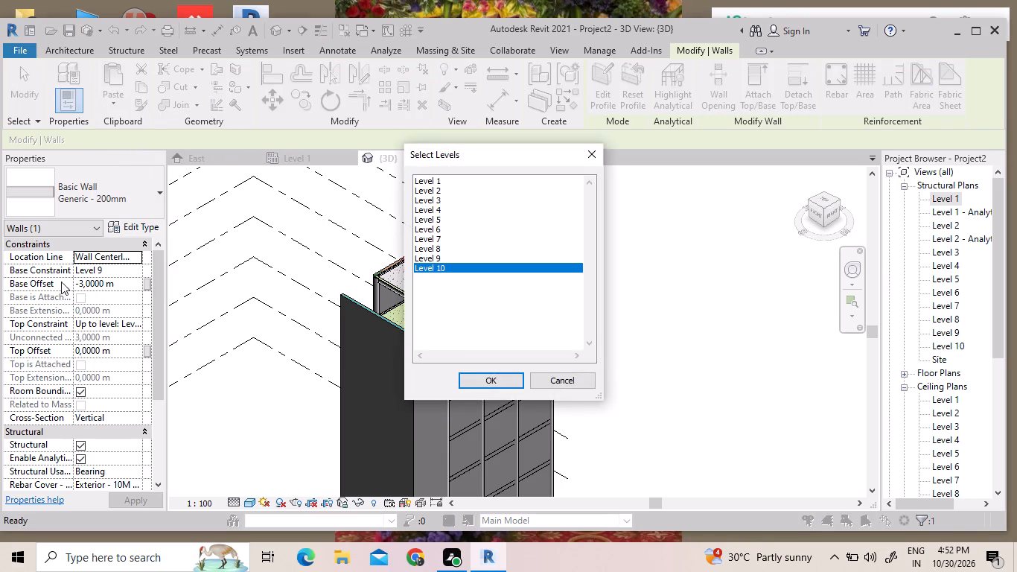
pyautogui.doubleClick(88, 280)
pyautogui.click(506, 382)
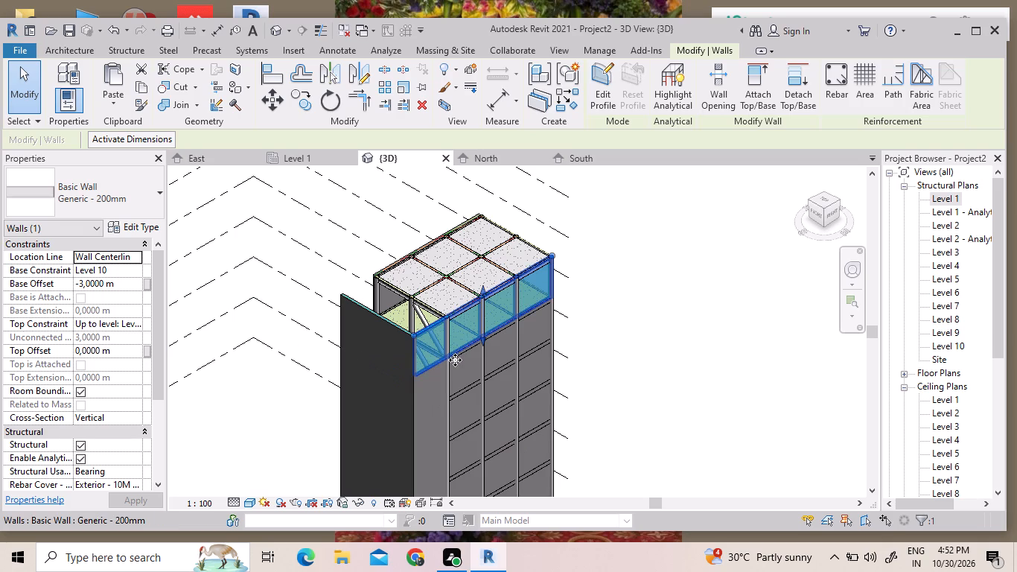
# Extend the back-side wall below Level 1 by setting its top constraint to Level 10 and its base offset to 0.
pyautogui.keyDown('shift'); pyautogui.scroll(-2, 540, 322); pyautogui.keyUp('shift')
pyautogui.keyDown('shift'); pyautogui.moveTo(538, 328); pyautogui.dragTo(433, 397, button='middle'); pyautogui.keyUp('shift')
pyautogui.keyDown('shift'); pyautogui.scroll(-1, 465, 391); pyautogui.keyUp('shift')
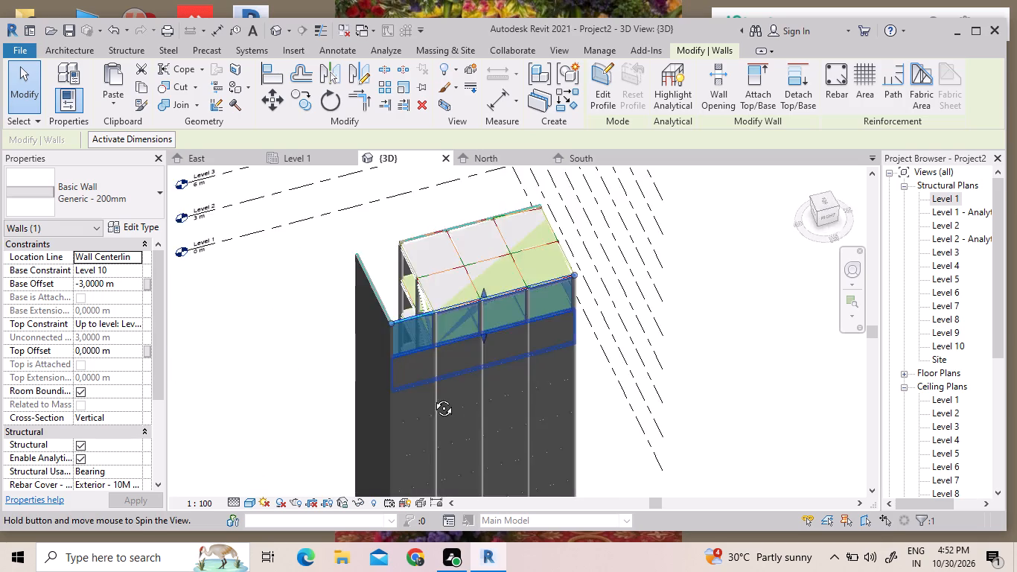
pyautogui.keyDown('shift'); pyautogui.moveTo(433, 397); pyautogui.dragTo(241, 334, button='middle'); pyautogui.keyUp('shift')
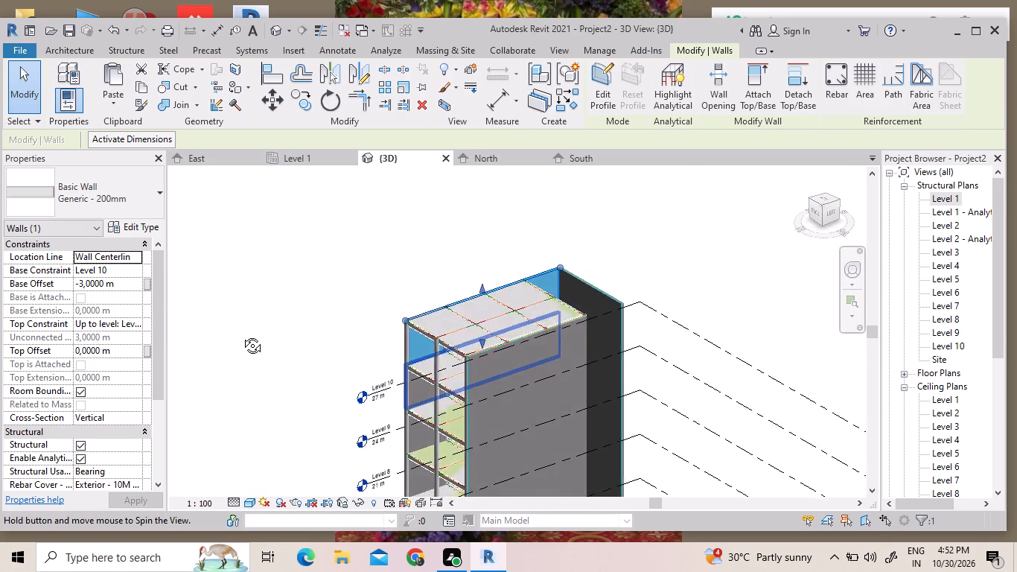
pyautogui.keyDown('shift'); pyautogui.moveTo(241, 334); pyautogui.dragTo(296, 336, button='middle'); pyautogui.keyUp('shift')
pyautogui.keyDown('shift'); pyautogui.scroll(1, 299, 336); pyautogui.keyUp('shift')
pyautogui.moveTo(537, 433); pyautogui.dragTo(536, 433, button='middle')
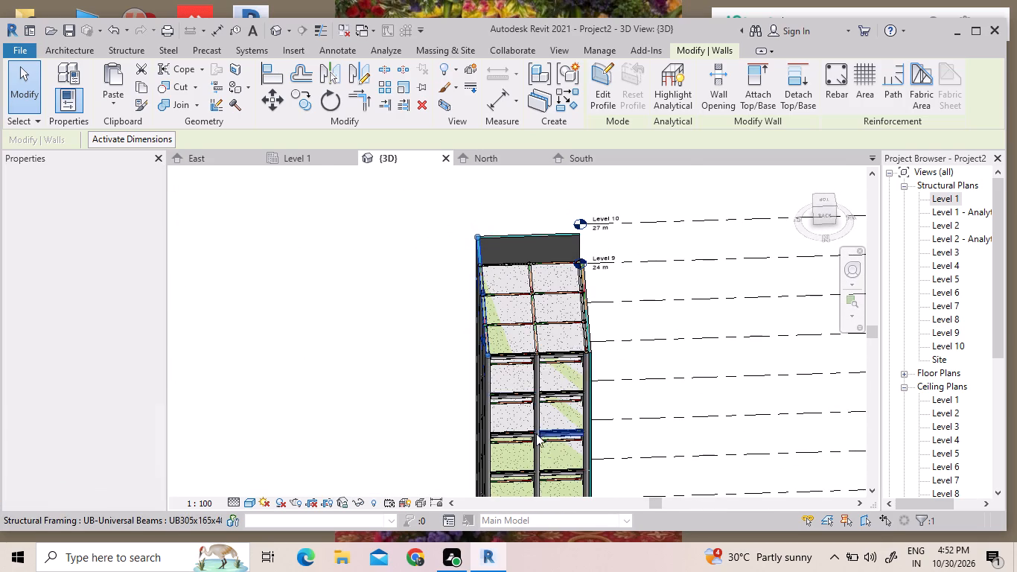
pyautogui.moveTo(536, 433); pyautogui.dragTo(455, 202, button='middle')
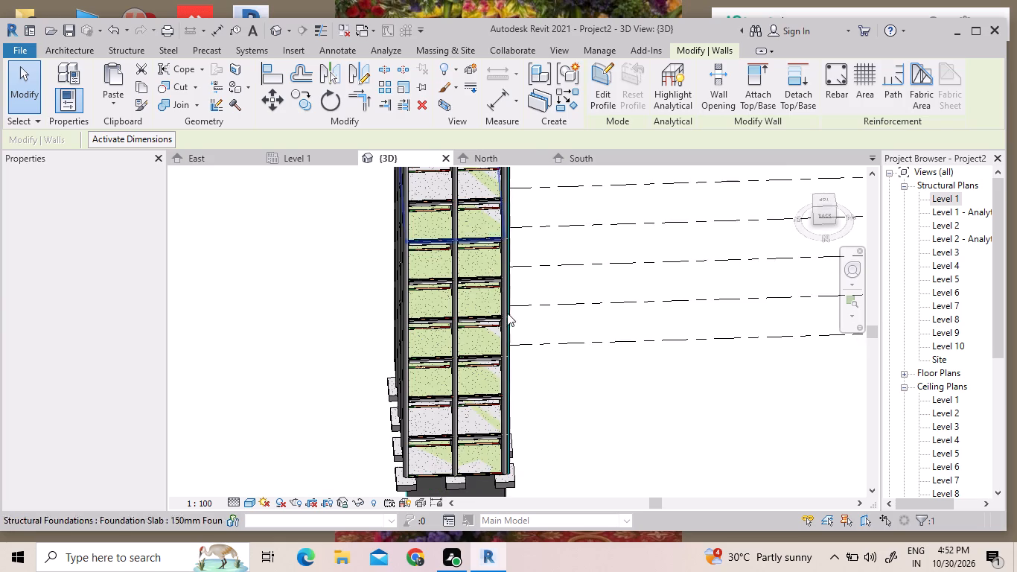
pyautogui.moveTo(466, 445); pyautogui.dragTo(447, 308, button='middle')
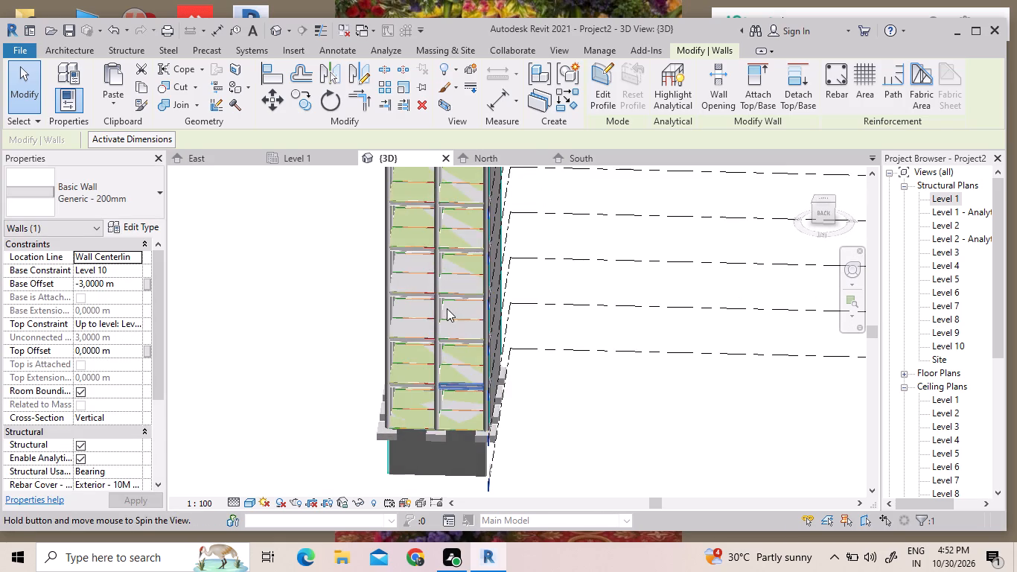
pyautogui.click(442, 460)
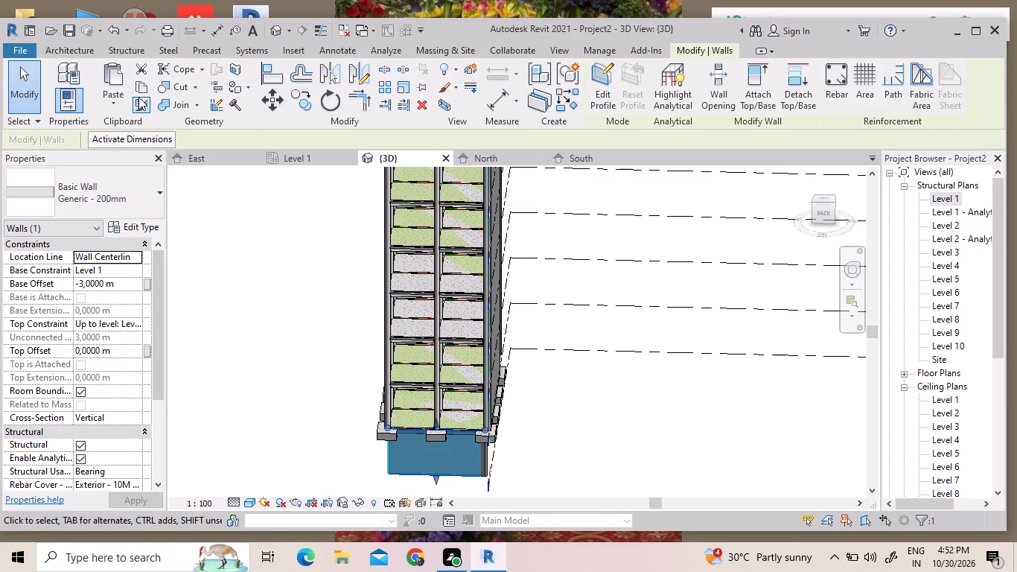
pyautogui.doubleClick(85, 283)
pyautogui.moveTo(85, 283); pyautogui.dragTo(77, 283)
pyautogui.press('0')
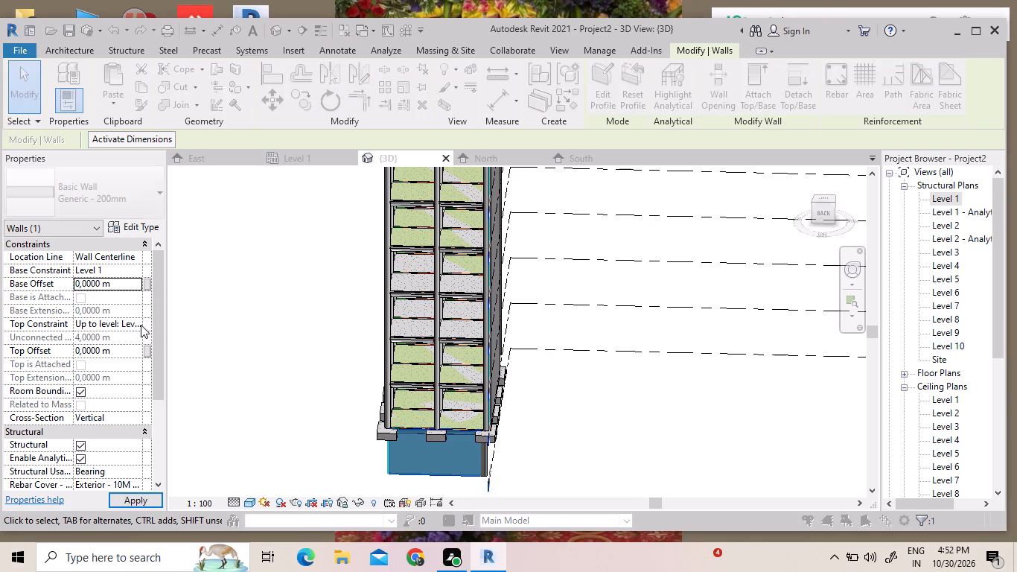
pyautogui.click(622, 332)
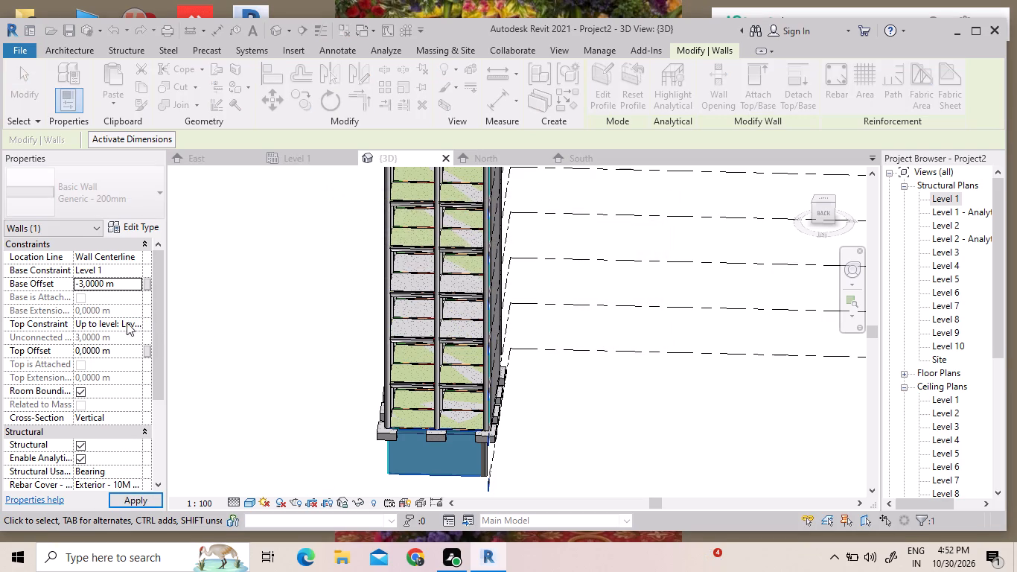
pyautogui.click(133, 320)
pyautogui.scroll(-12, 128, 361)
pyautogui.click(130, 388)
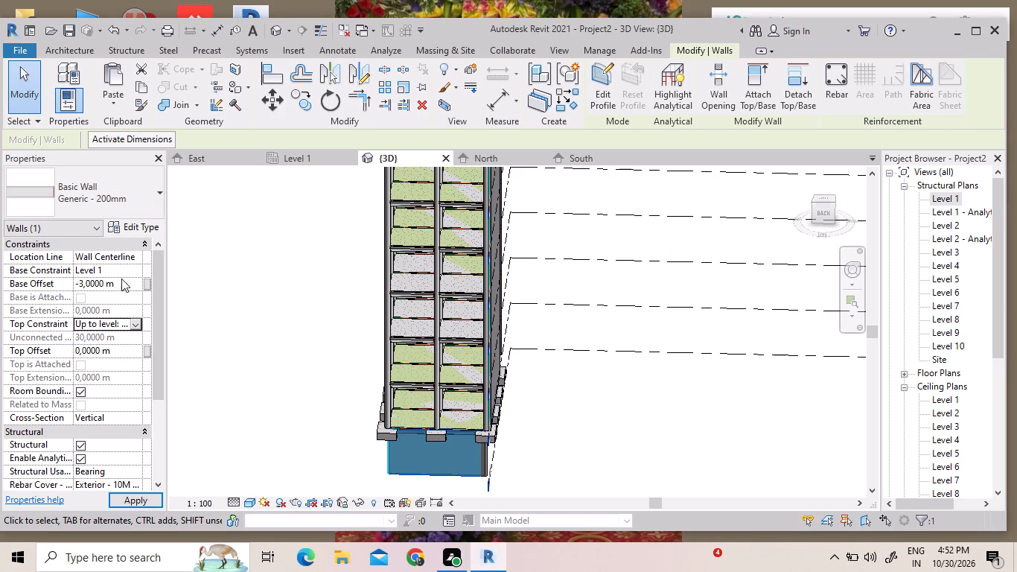
pyautogui.click(115, 284)
pyautogui.moveTo(115, 284); pyautogui.dragTo(54, 287)
pyautogui.press('0')
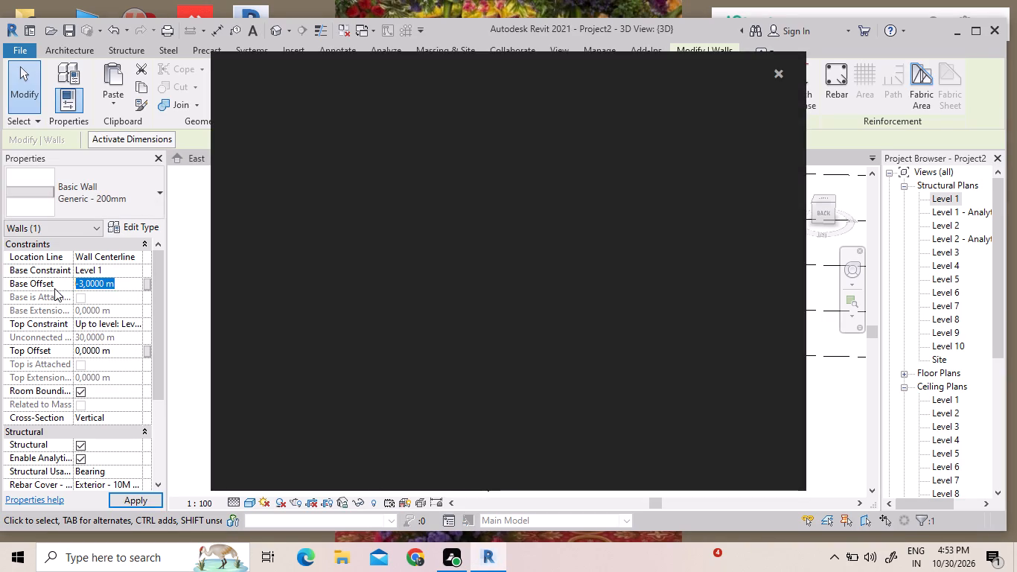
pyautogui.press('Return')
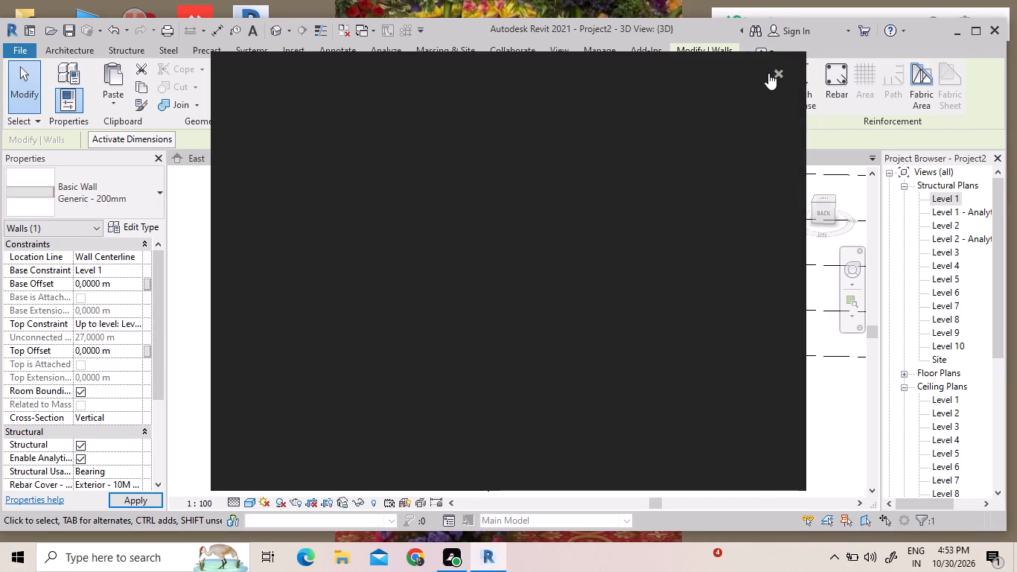
pyautogui.click(768, 73)
pyautogui.click(780, 71)
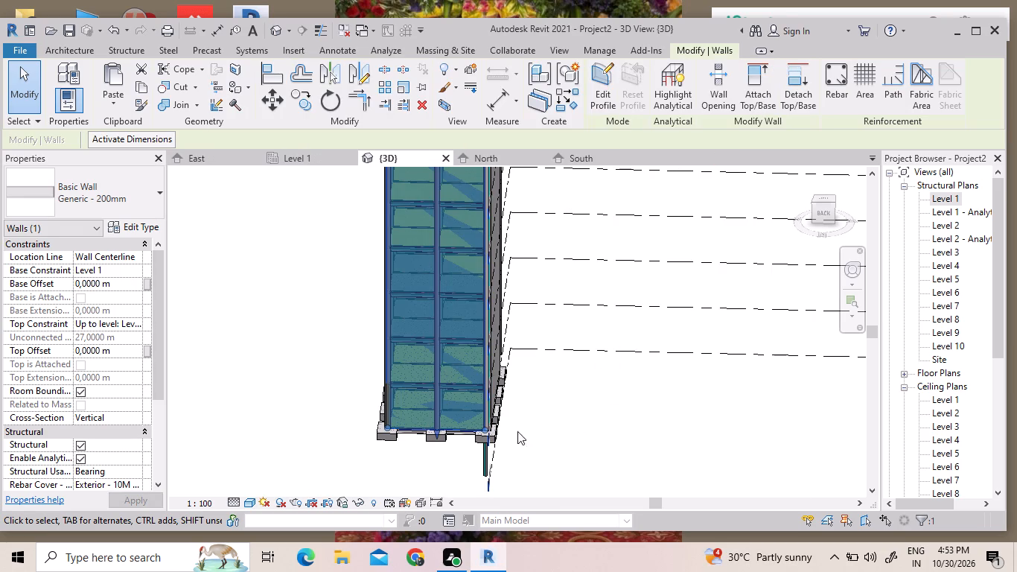
# Extend the remaining wall below Level 1 on the adjacent long side, with base offset 0 and top constraint Level 10.
pyautogui.click(484, 455)
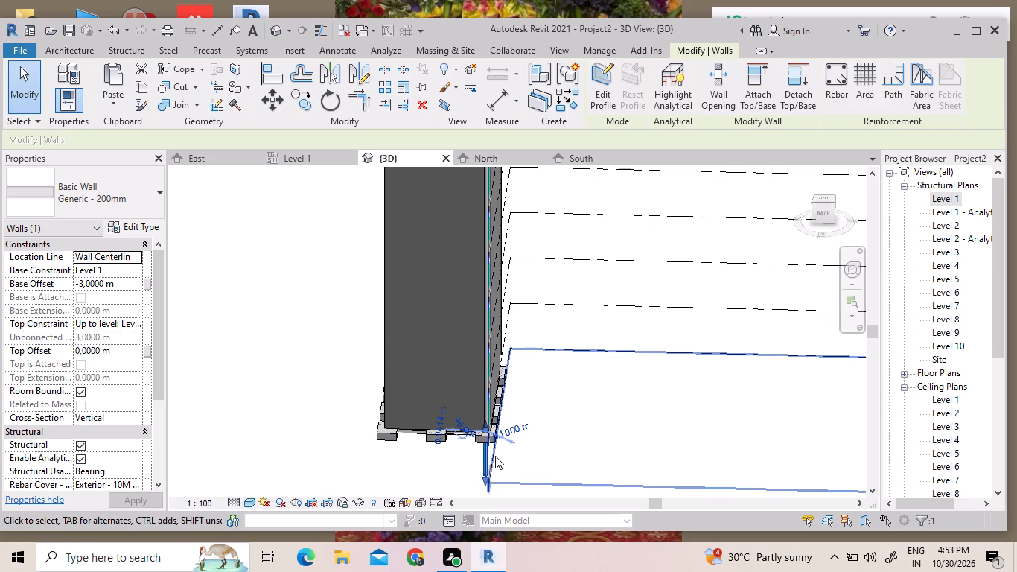
pyautogui.press('Escape')
pyautogui.scroll(-1, 503, 459)
pyautogui.moveTo(500, 459); pyautogui.dragTo(494, 462, button='middle')
pyautogui.keyDown('shift'); pyautogui.moveTo(493, 464); pyautogui.dragTo(422, 479, button='middle'); pyautogui.keyUp('shift')
pyautogui.keyDown('shift'); pyautogui.scroll(-1, 481, 480); pyautogui.keyUp('shift')
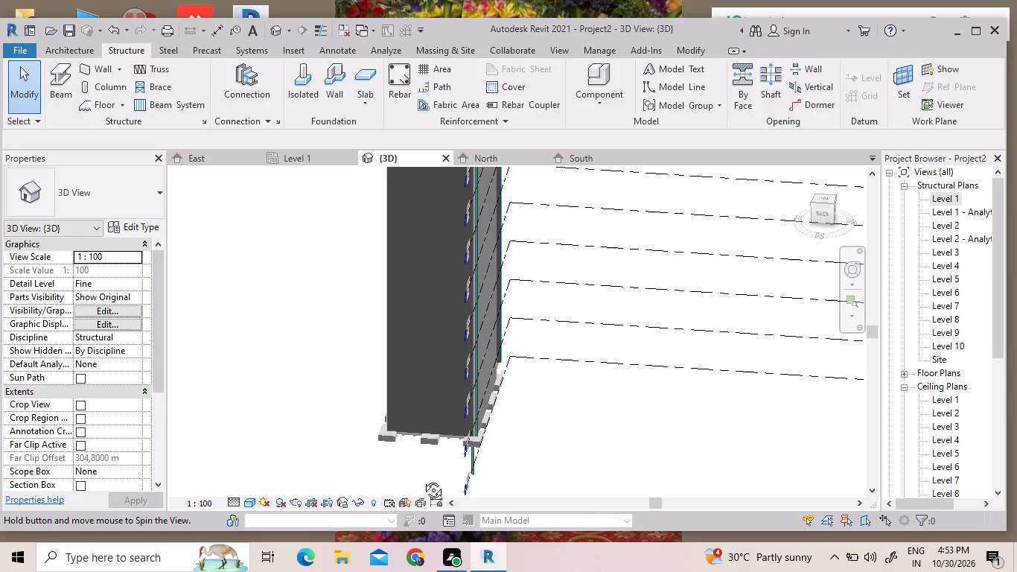
pyautogui.keyDown('shift'); pyautogui.moveTo(422, 479); pyautogui.dragTo(398, 449, button='middle'); pyautogui.keyUp('shift')
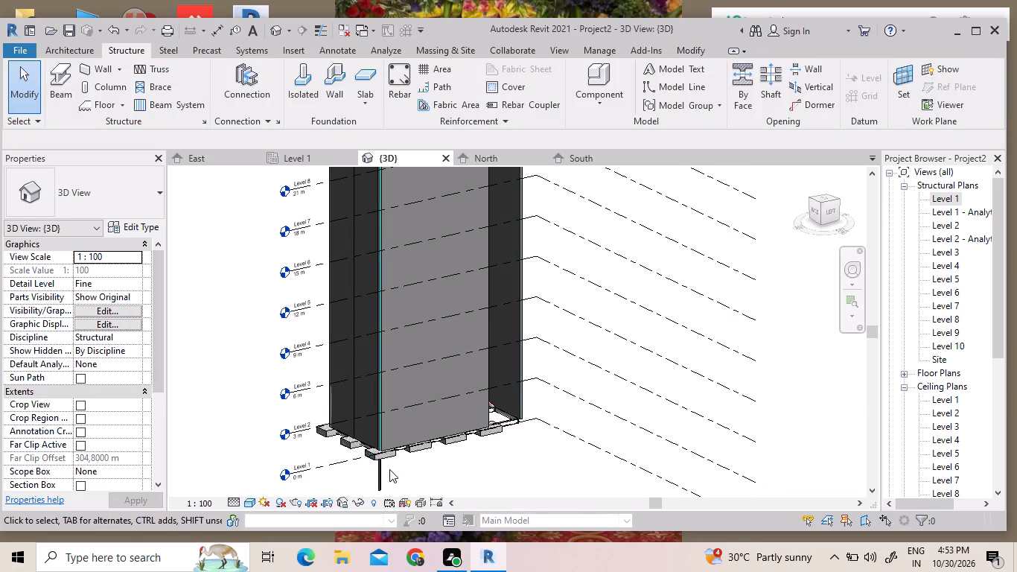
pyautogui.click(377, 474)
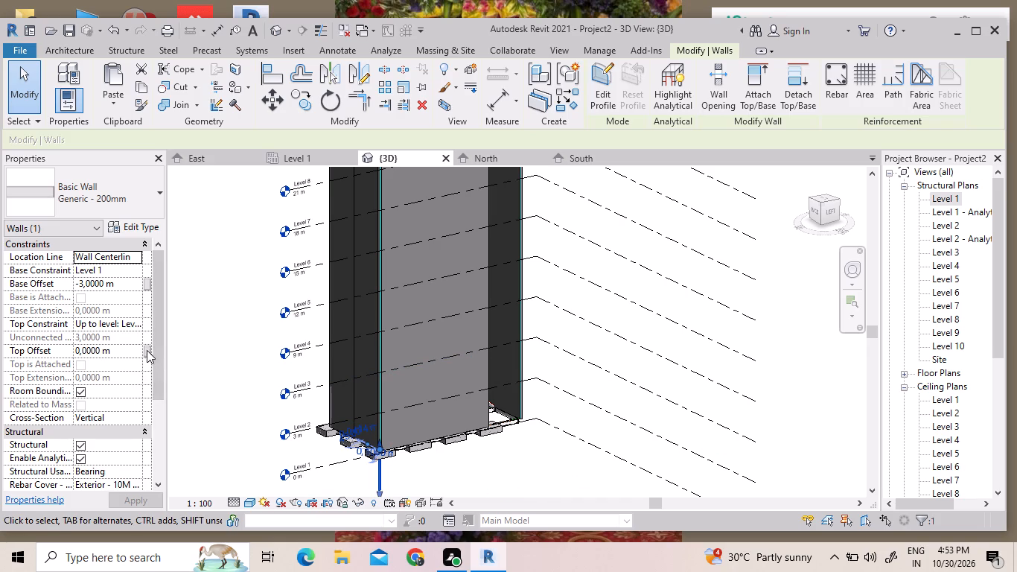
pyautogui.click(120, 285)
pyautogui.moveTo(120, 285); pyautogui.dragTo(37, 286)
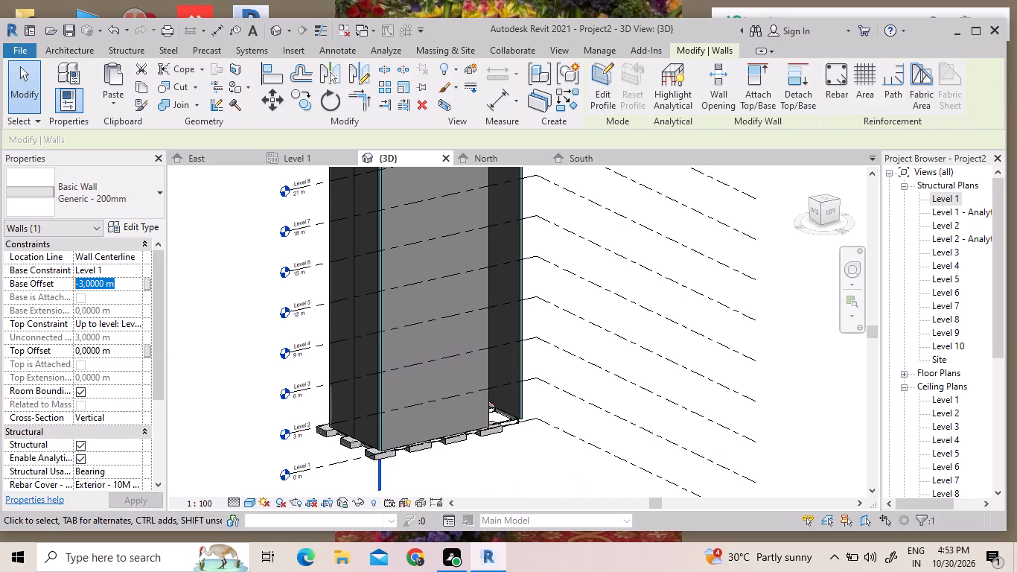
pyautogui.moveTo(37, 286); pyautogui.dragTo(36, 287)
pyautogui.press('0')
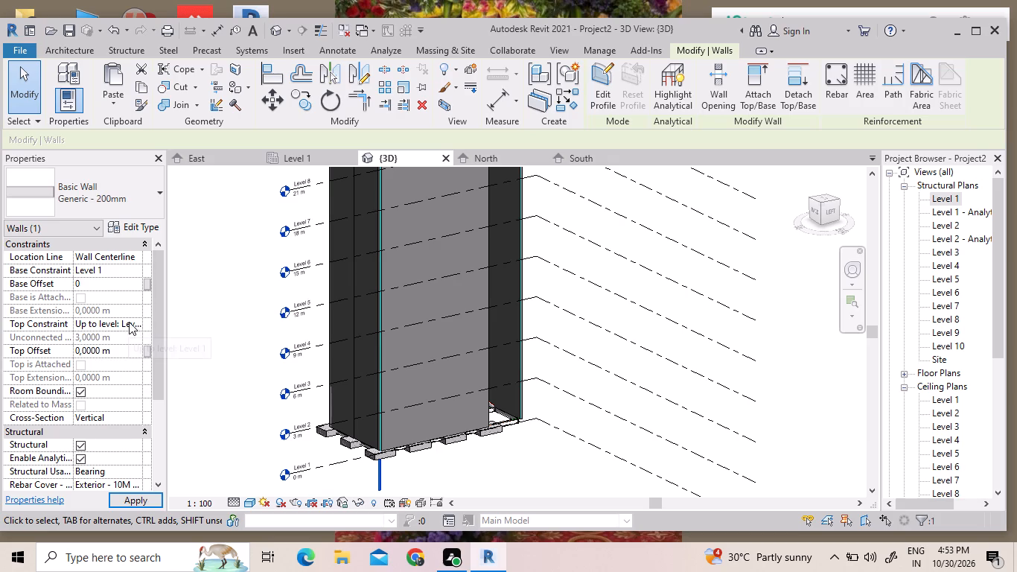
pyautogui.click(129, 322)
pyautogui.click(132, 321)
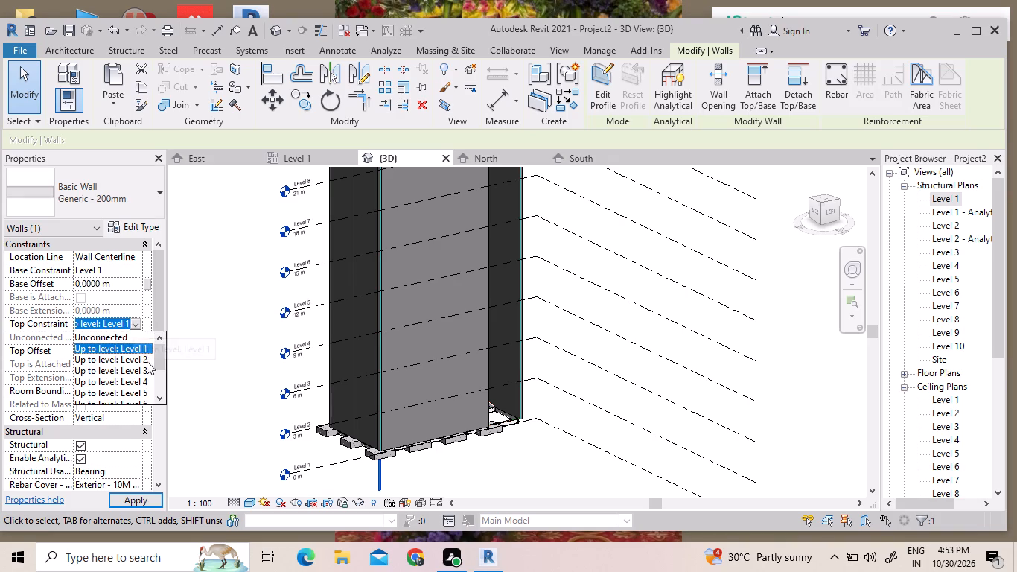
pyautogui.scroll(-4, 141, 368)
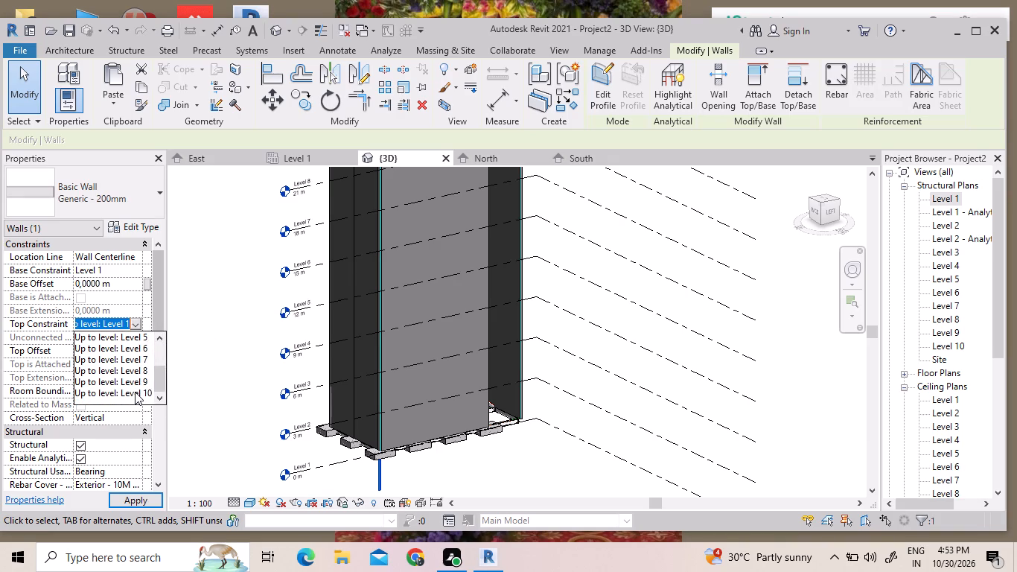
pyautogui.click(135, 392)
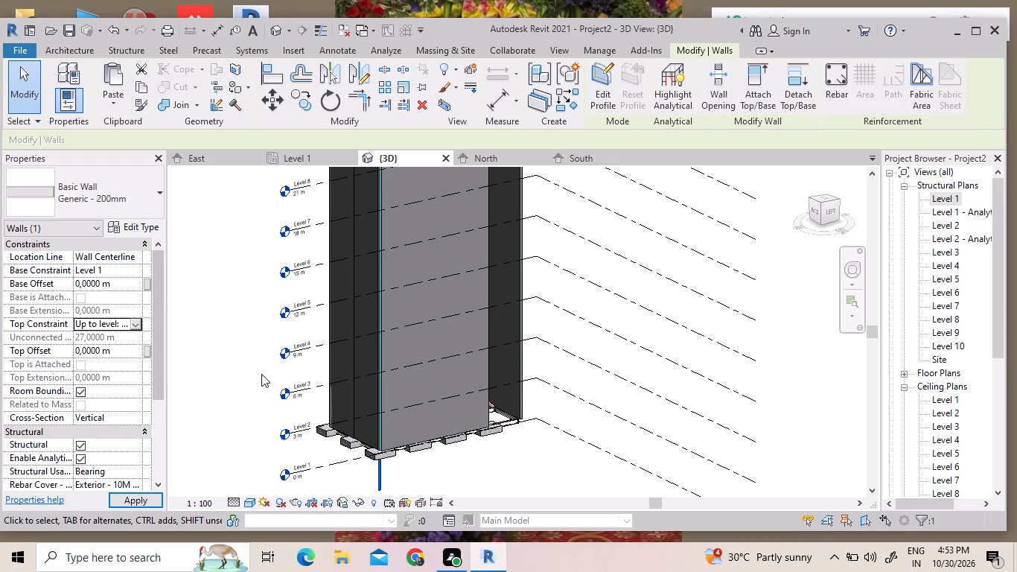
pyautogui.press('Return')
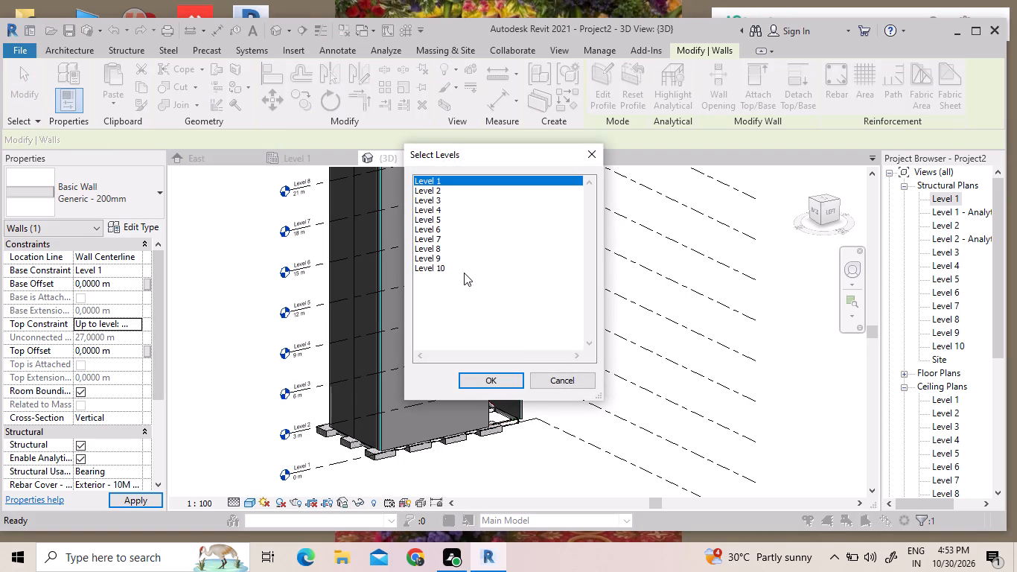
# Paste the copied wall aligned to Level 1.
pyautogui.scroll(-3, 465, 344)
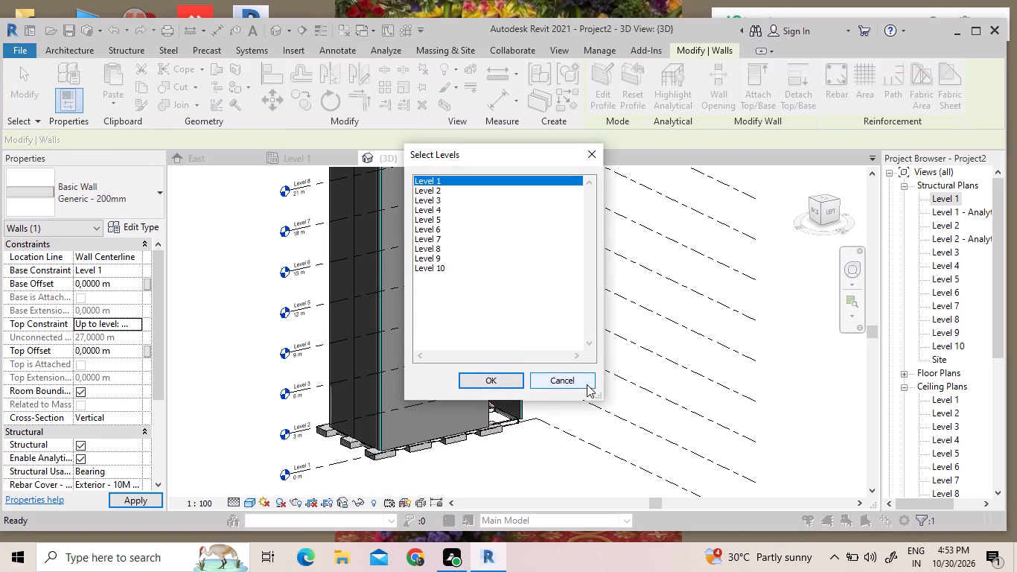
pyautogui.keyDown('shift'); pyautogui.moveTo(587, 387); pyautogui.dragTo(642, 300, button='middle'); pyautogui.keyUp('shift')
pyautogui.keyDown('shift'); pyautogui.scroll(-1, 587, 387); pyautogui.keyUp('shift')
pyautogui.keyDown('shift'); pyautogui.moveTo(643, 293); pyautogui.dragTo(644, 296, button='middle'); pyautogui.keyUp('shift')
pyautogui.keyDown('shift'); pyautogui.scroll(-1, 644, 294); pyautogui.keyUp('shift')
pyautogui.keyDown('shift'); pyautogui.moveTo(644, 296); pyautogui.dragTo(625, 396, button='middle'); pyautogui.keyUp('shift')
pyautogui.click(508, 384)
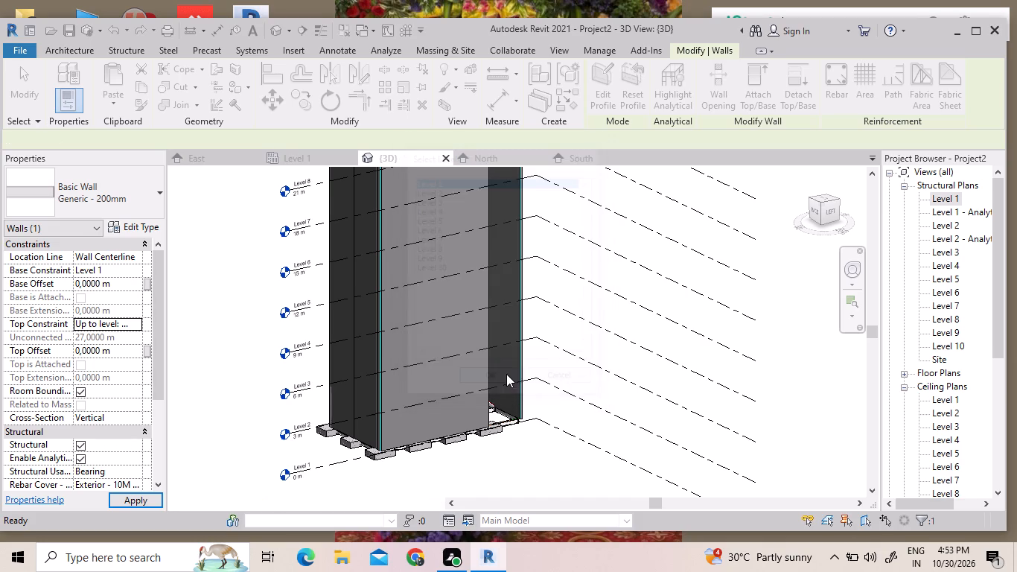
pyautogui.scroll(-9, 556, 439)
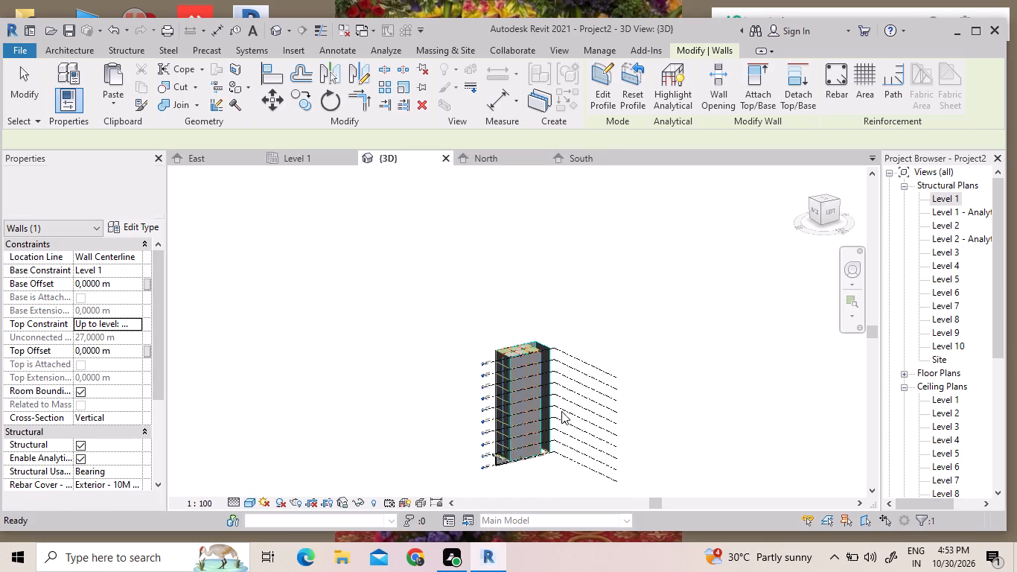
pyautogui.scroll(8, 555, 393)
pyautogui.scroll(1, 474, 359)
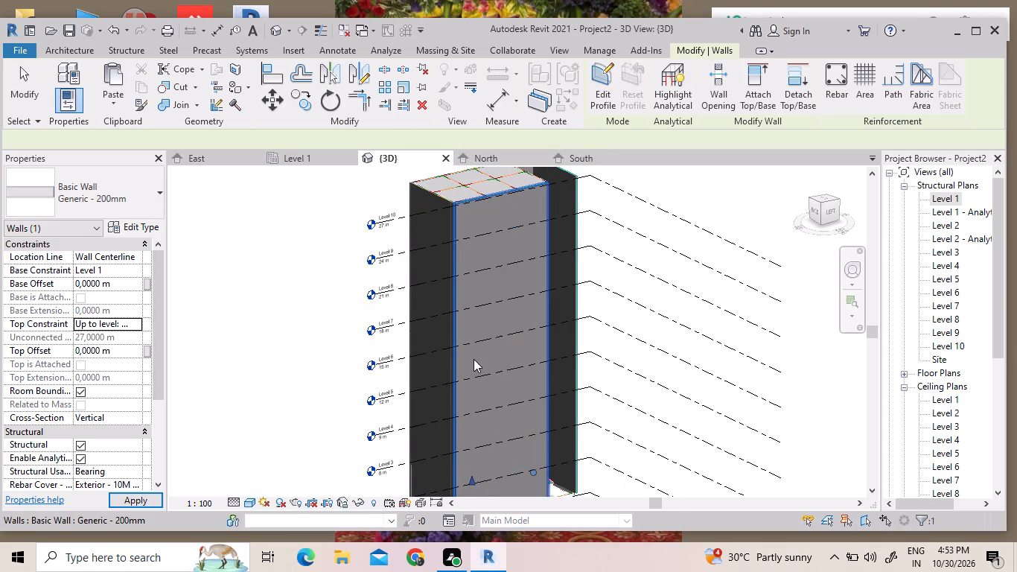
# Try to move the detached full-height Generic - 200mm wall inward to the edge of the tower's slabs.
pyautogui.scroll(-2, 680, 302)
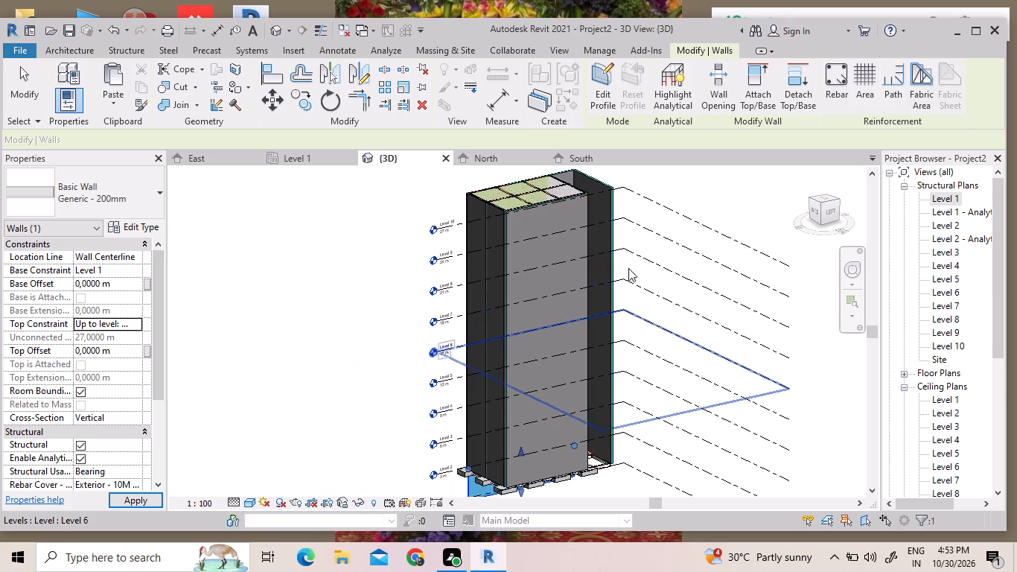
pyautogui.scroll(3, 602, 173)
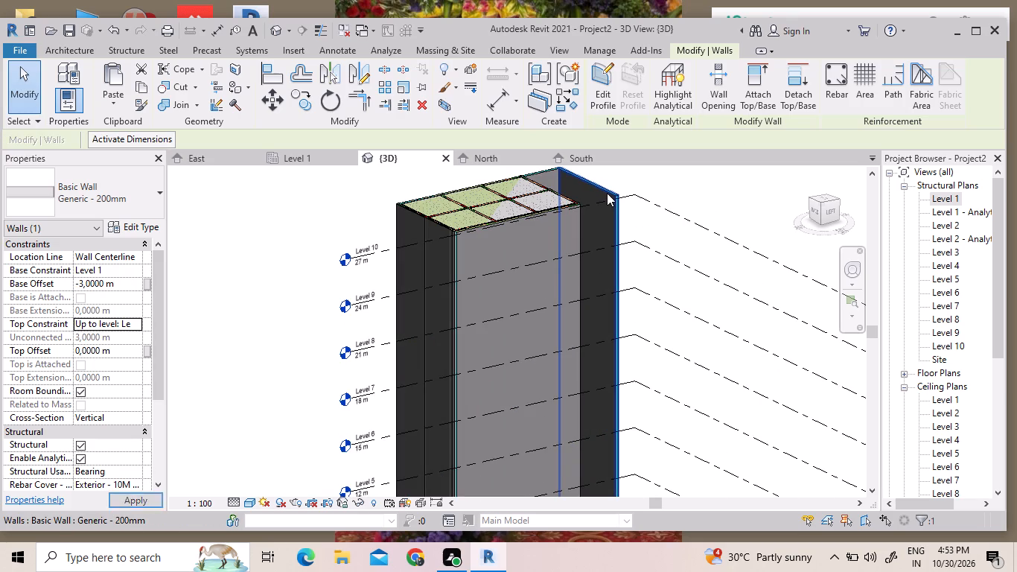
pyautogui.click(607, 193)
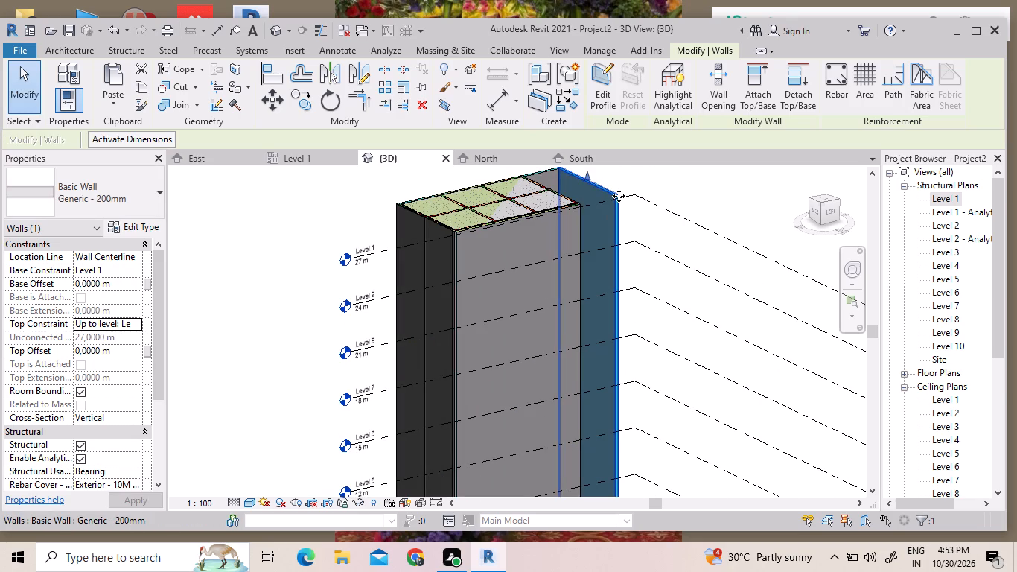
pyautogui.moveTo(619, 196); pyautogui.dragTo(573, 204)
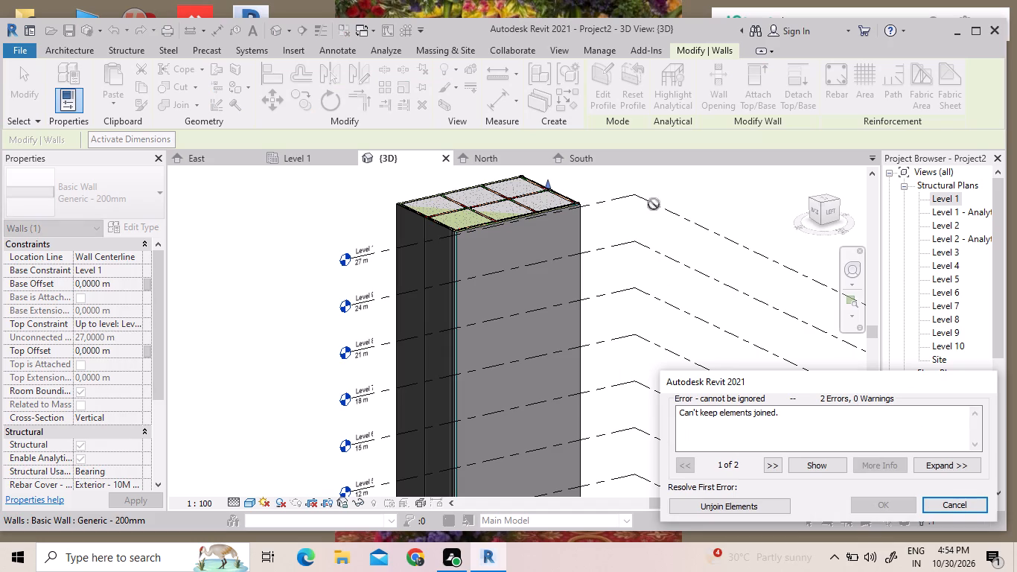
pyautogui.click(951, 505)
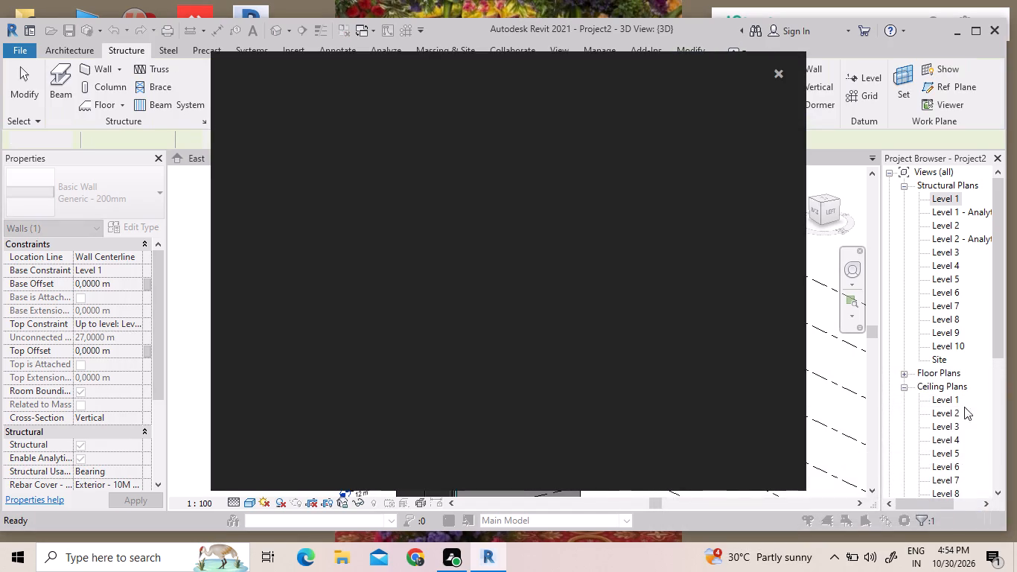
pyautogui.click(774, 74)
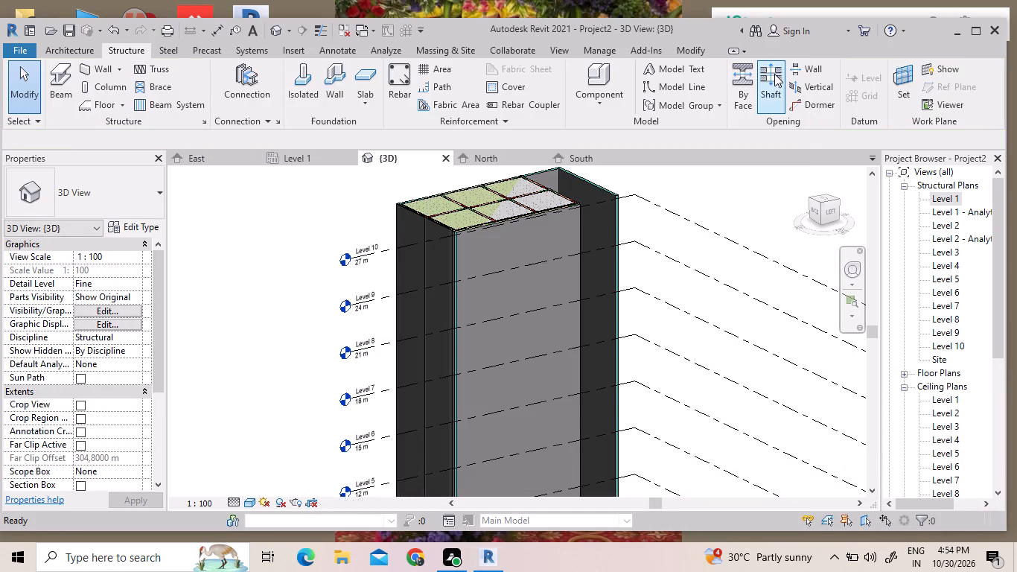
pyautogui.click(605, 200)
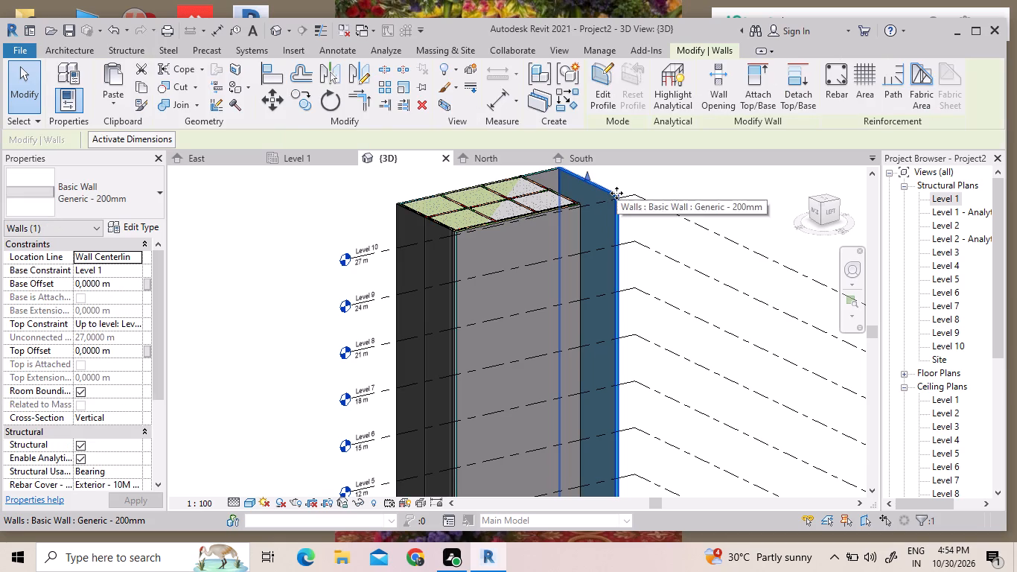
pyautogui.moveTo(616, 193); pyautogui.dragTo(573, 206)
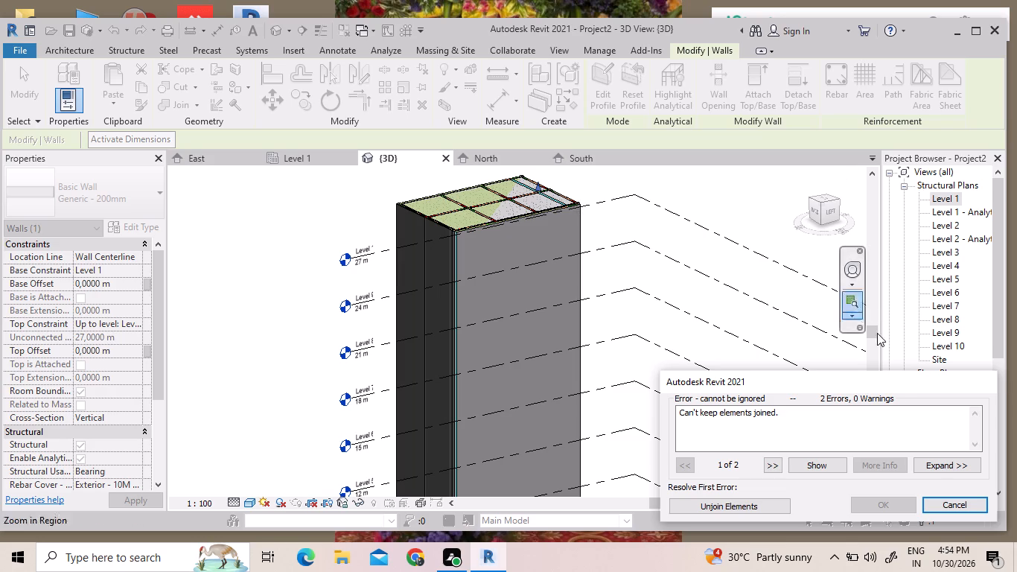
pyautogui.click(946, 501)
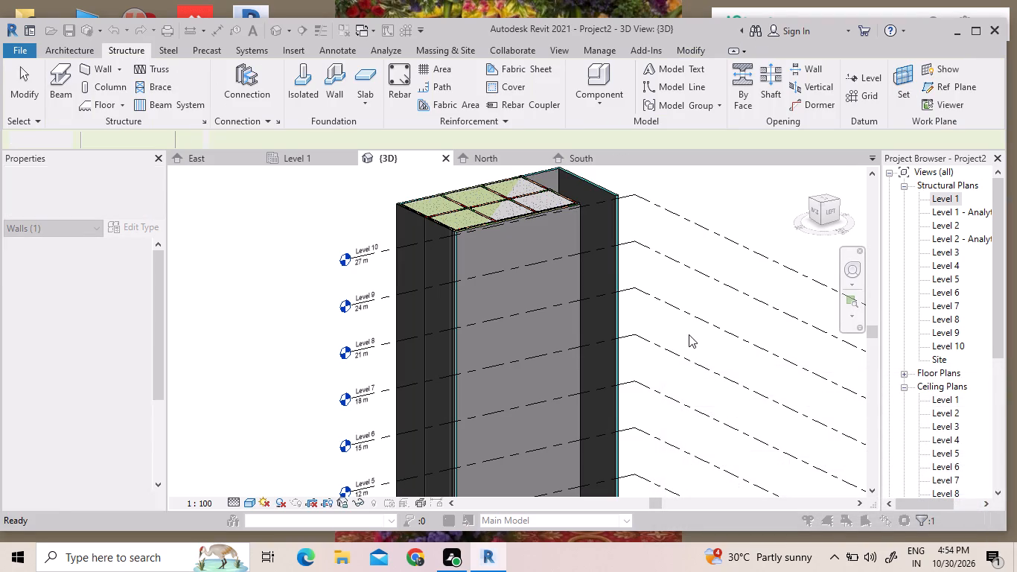
# Move the detached full-height Generic - 200mm wall inward against the tower's slab edge, unjoining the elements that block the move.
pyautogui.moveTo(612, 267); pyautogui.dragTo(593, 272)
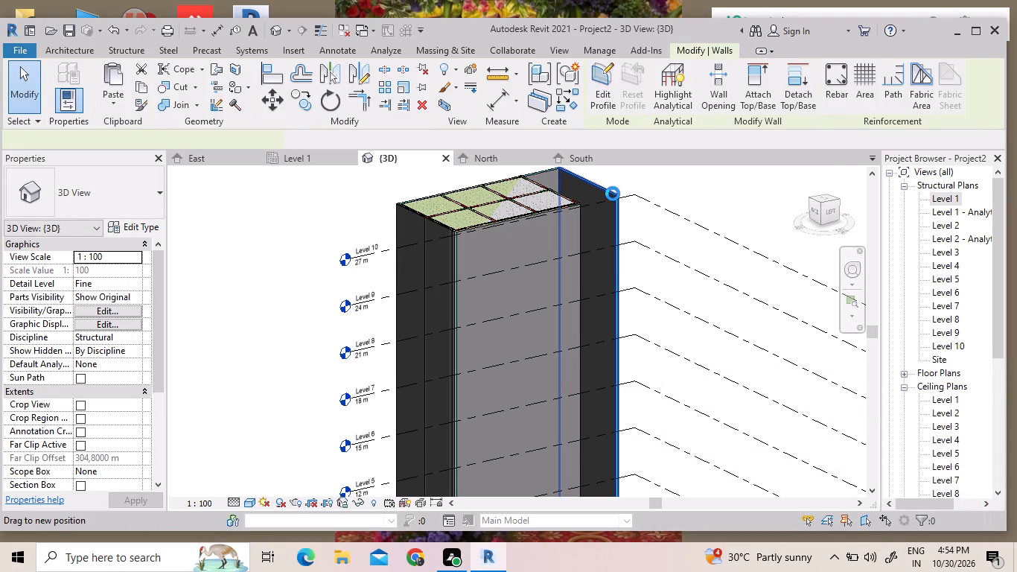
pyautogui.moveTo(613, 194); pyautogui.dragTo(575, 203)
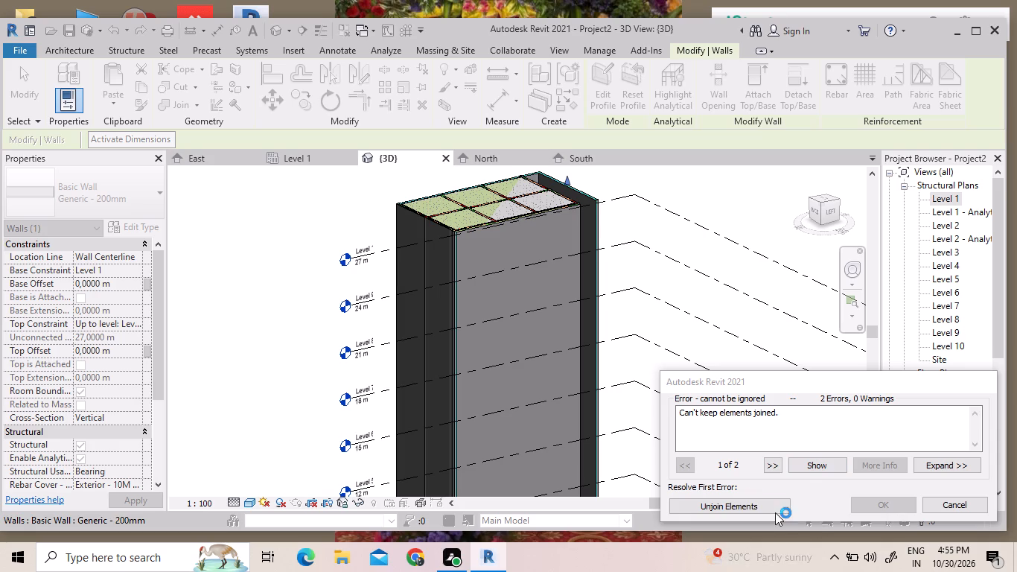
pyautogui.click(742, 503)
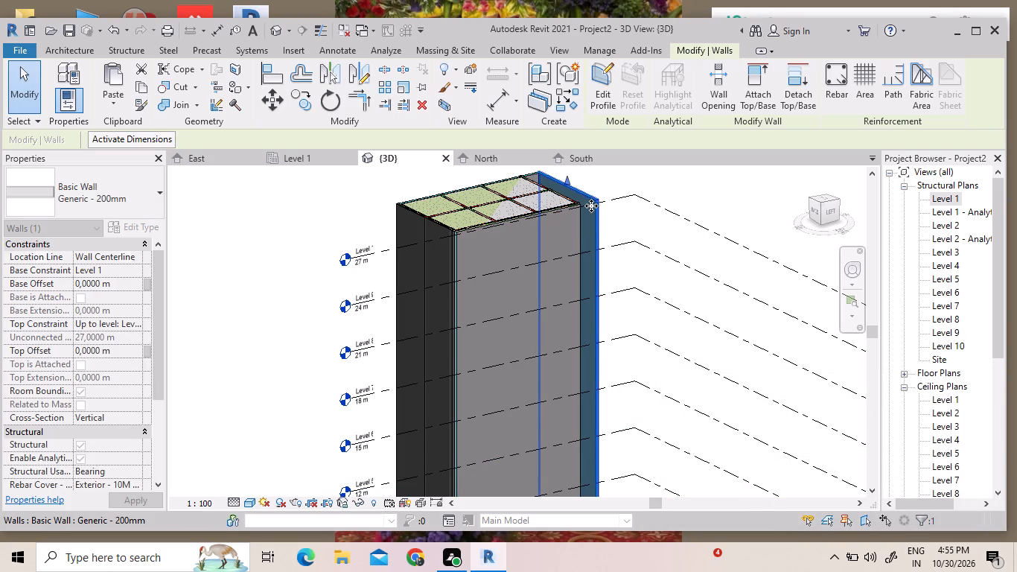
pyautogui.scroll(7, 587, 197)
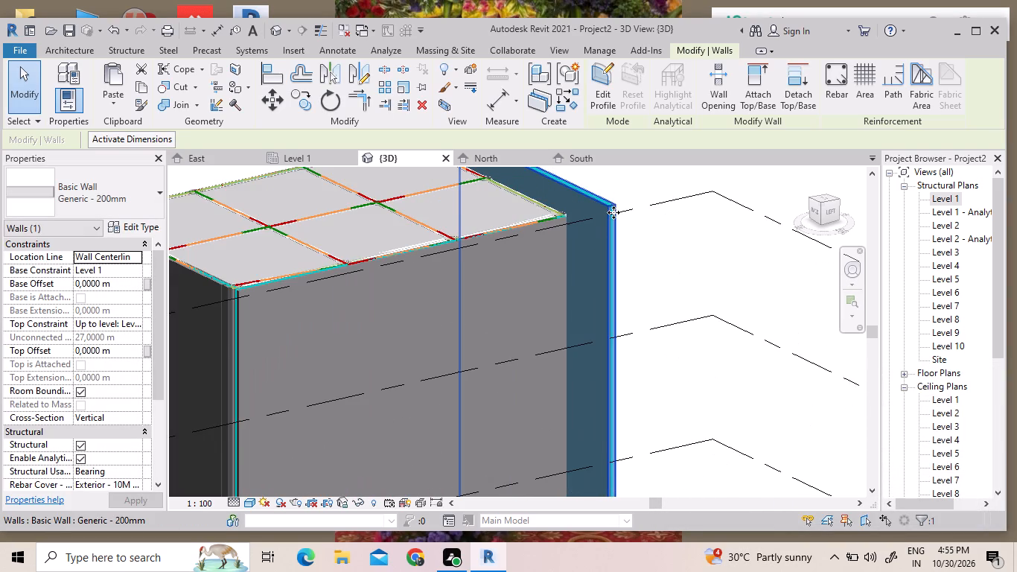
pyautogui.moveTo(611, 204); pyautogui.dragTo(595, 207)
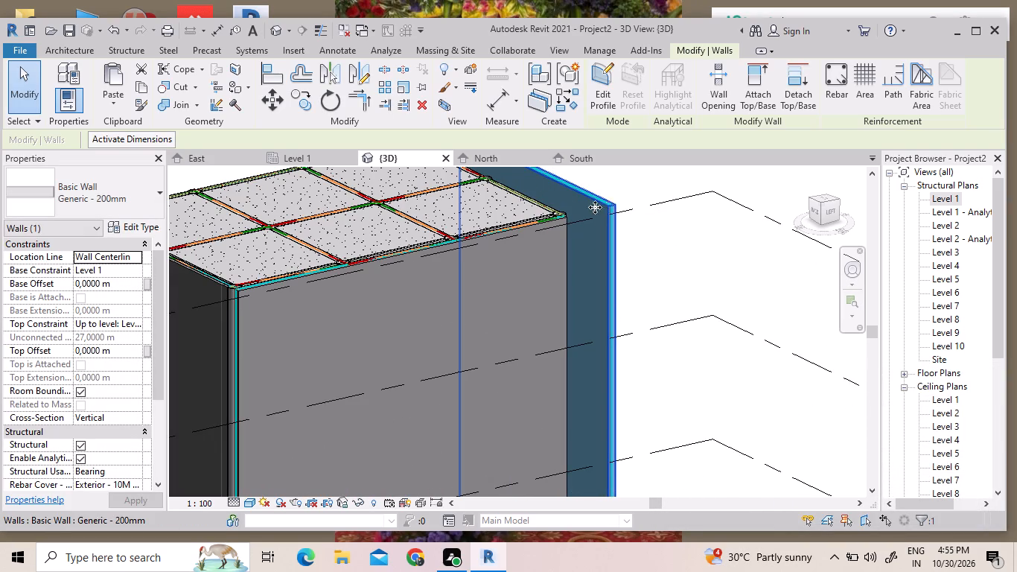
pyautogui.moveTo(595, 207); pyautogui.dragTo(552, 212)
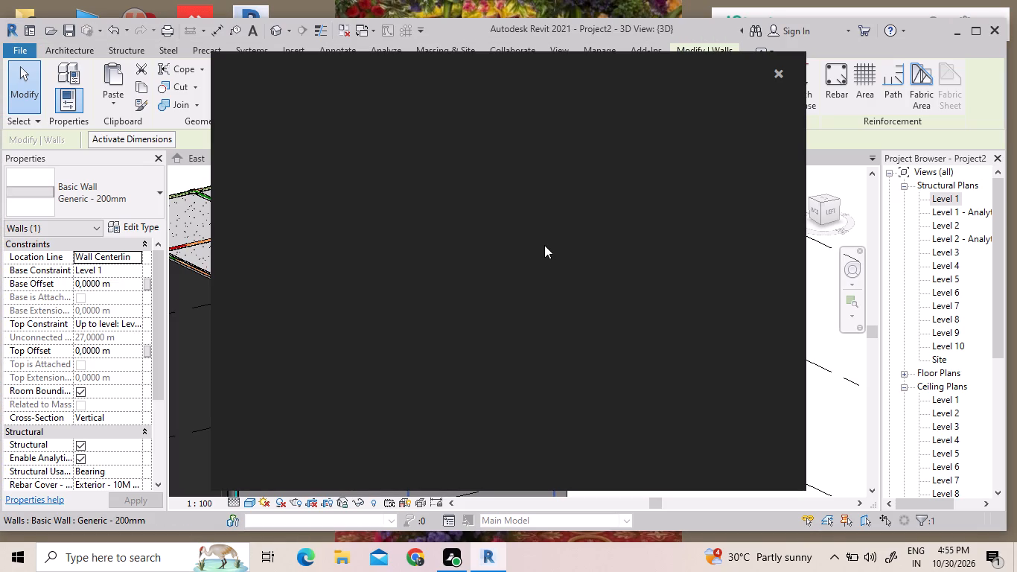
pyautogui.click(782, 71)
# Select the Generic - 200mm wall still hanging below Level 1, beneath the row of footings on the tower's open side.
pyautogui.scroll(-2, 630, 248)
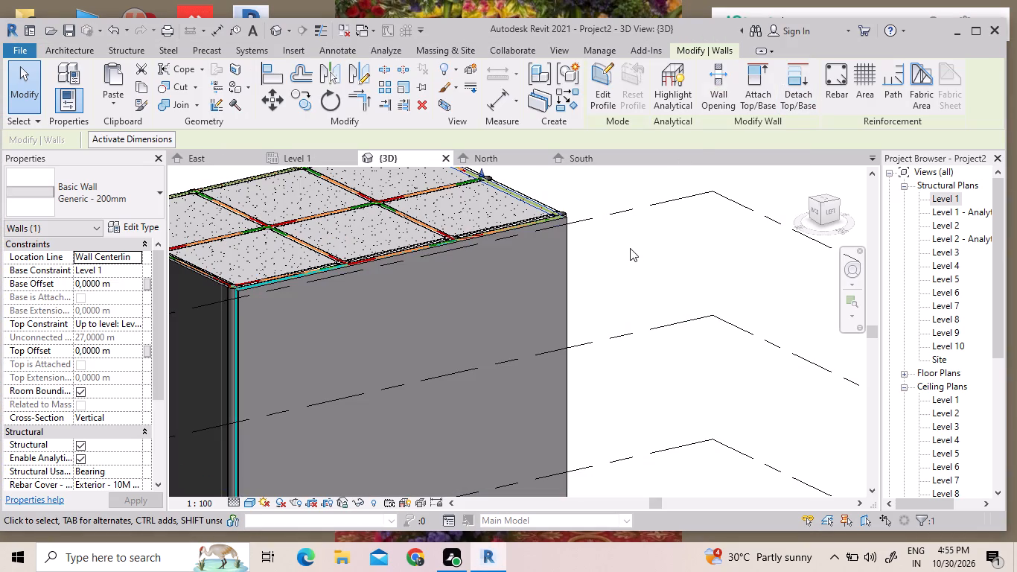
pyautogui.scroll(-9, 630, 248)
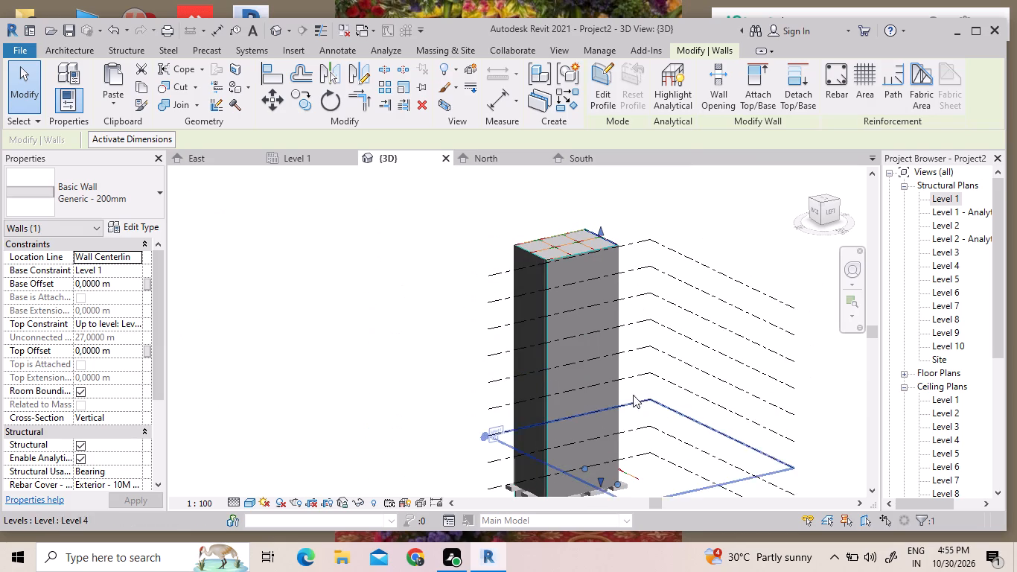
pyautogui.scroll(-4, 631, 394)
pyautogui.scroll(8, 614, 445)
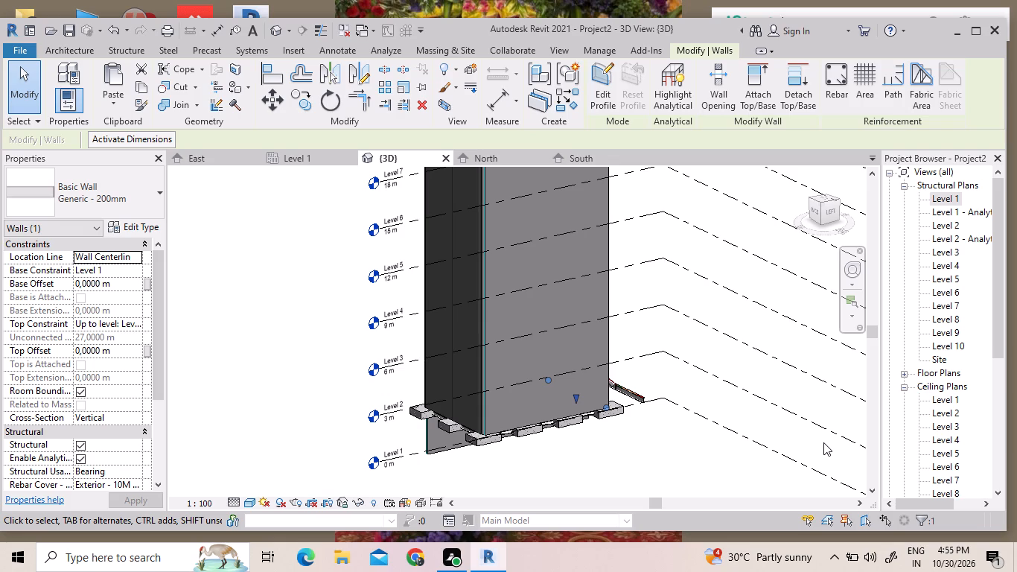
pyautogui.keyDown('shift'); pyautogui.scroll(1, 692, 515); pyautogui.keyUp('shift')
pyautogui.keyDown('shift'); pyautogui.moveTo(529, 455); pyautogui.dragTo(707, 395, button='middle'); pyautogui.keyUp('shift')
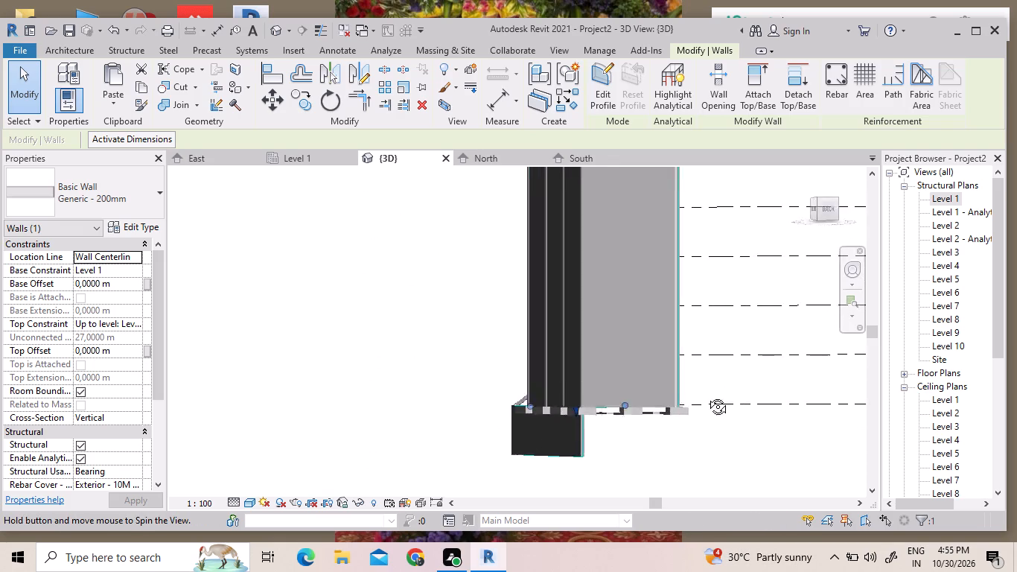
pyautogui.keyDown('shift'); pyautogui.moveTo(707, 395); pyautogui.dragTo(742, 377, button='middle'); pyautogui.keyUp('shift')
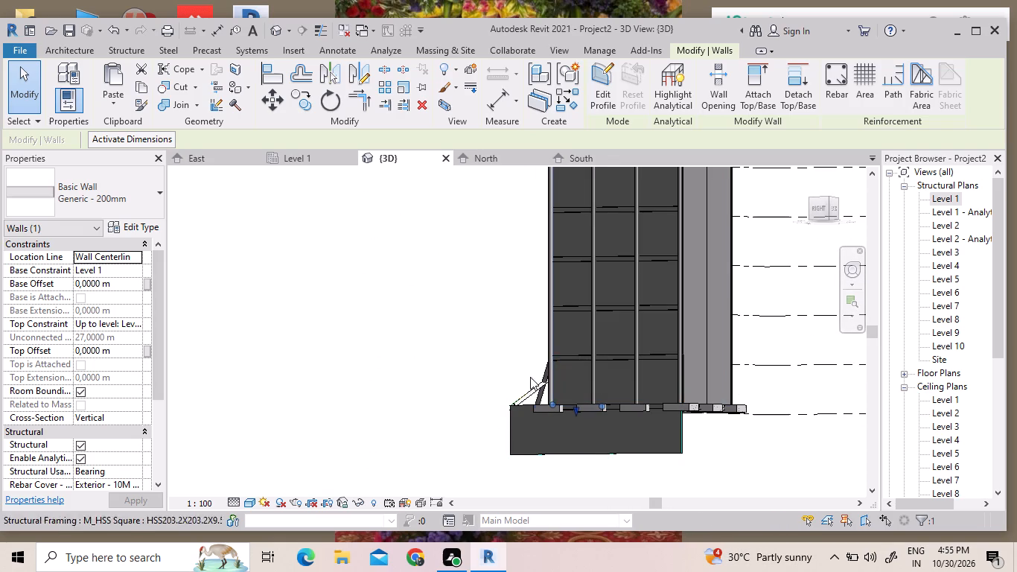
pyautogui.keyDown('shift'); pyautogui.moveTo(520, 379); pyautogui.dragTo(580, 506, button='middle'); pyautogui.keyUp('shift')
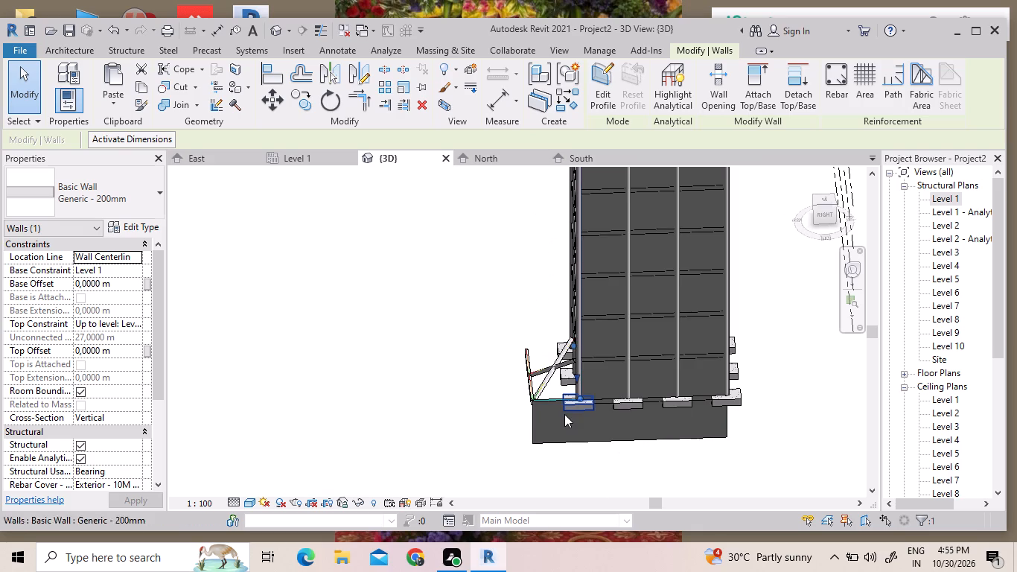
pyautogui.click(564, 414)
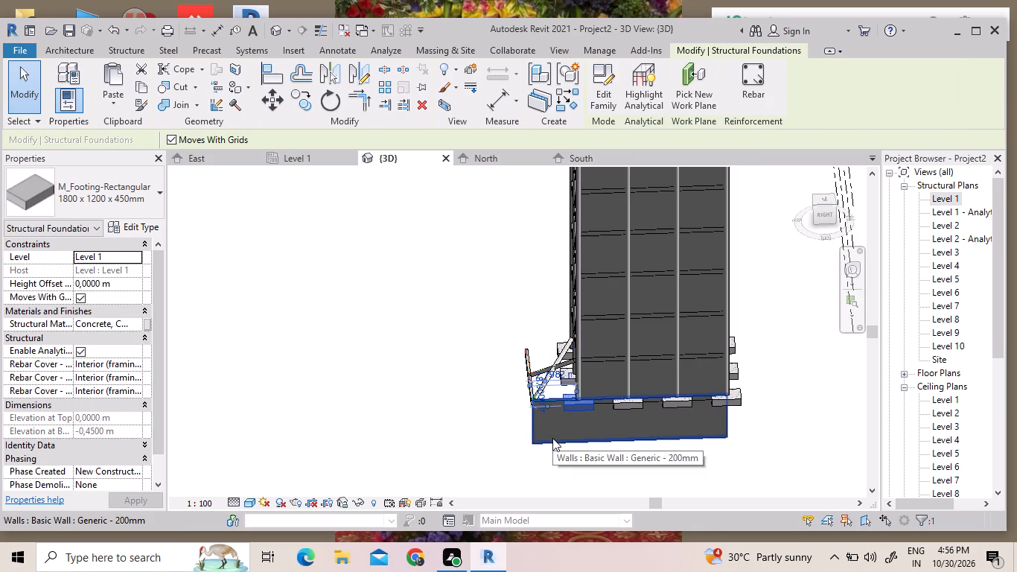
pyautogui.press('Escape')
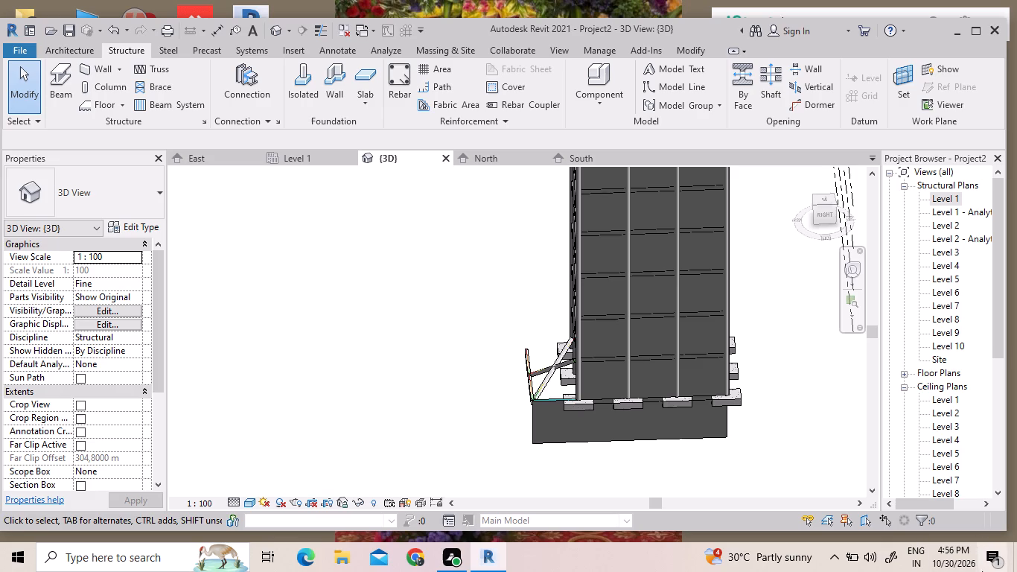
pyautogui.click(556, 432)
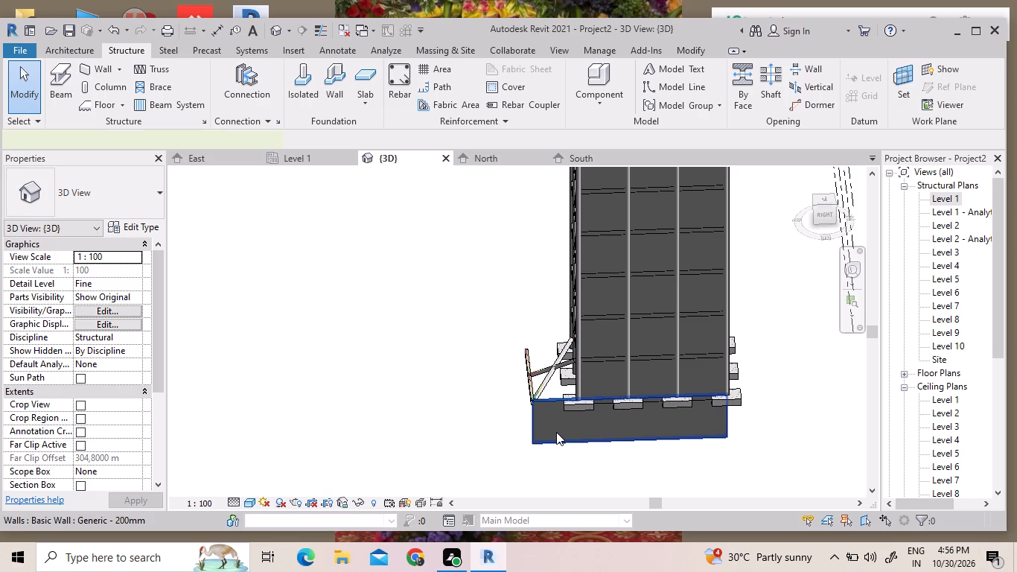
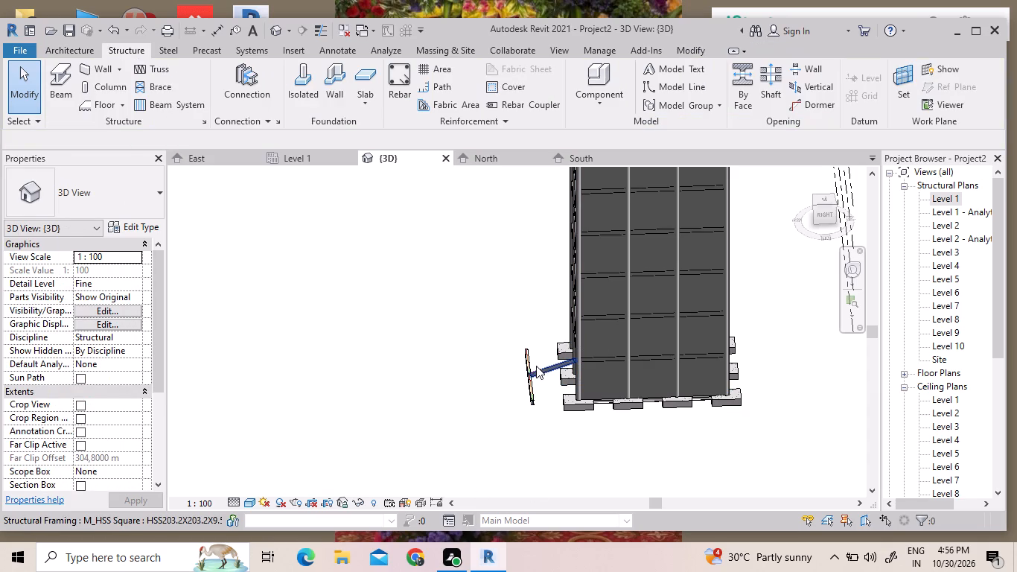
# Delete the stray HSS square member and the universal beam pieces attached to it beside the footings at the tower's base.
pyautogui.click(536, 366)
pyautogui.press('Delete')
pyautogui.click(528, 375)
pyautogui.press('Delete')
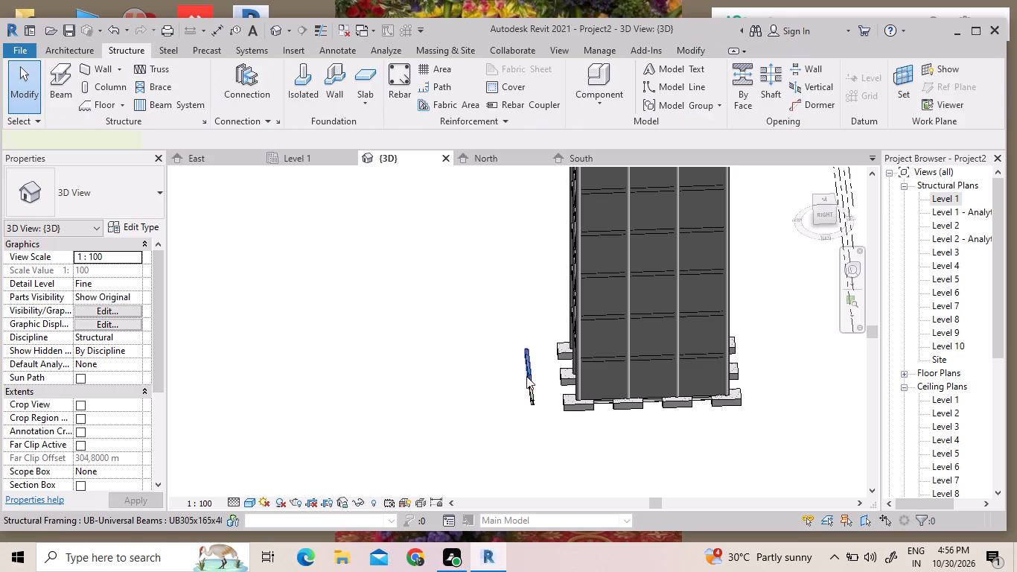
pyautogui.click(530, 387)
pyautogui.press('Delete')
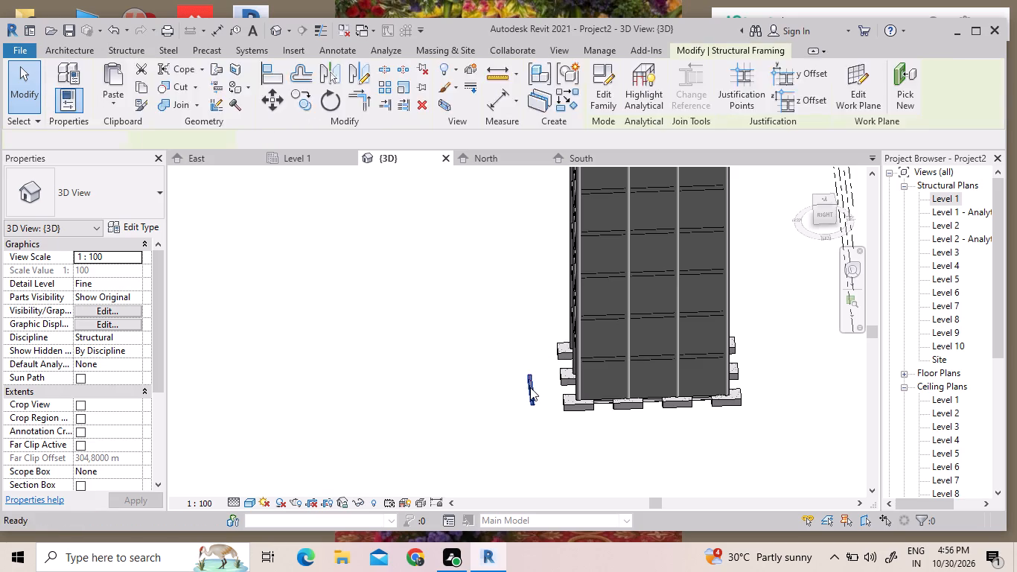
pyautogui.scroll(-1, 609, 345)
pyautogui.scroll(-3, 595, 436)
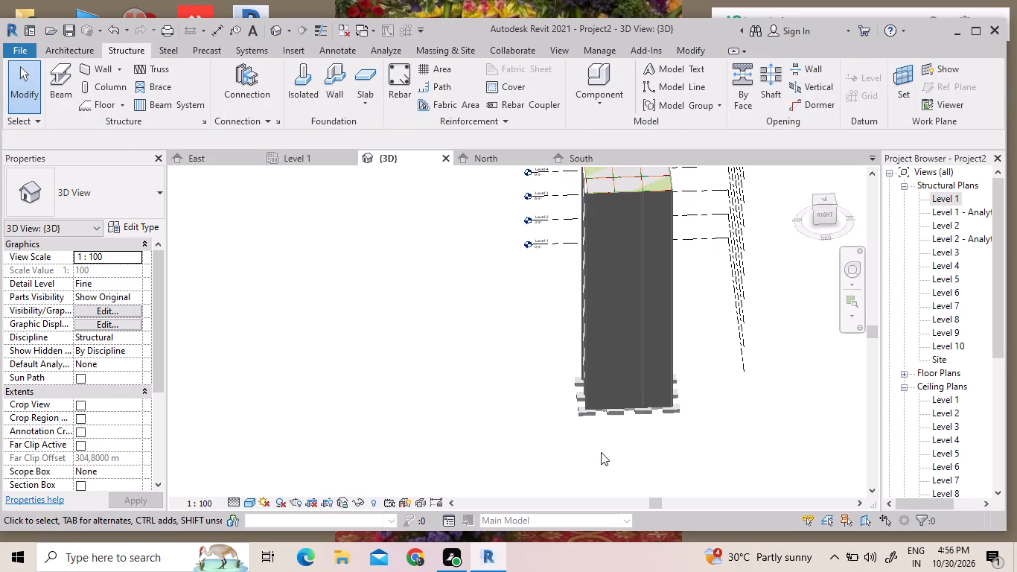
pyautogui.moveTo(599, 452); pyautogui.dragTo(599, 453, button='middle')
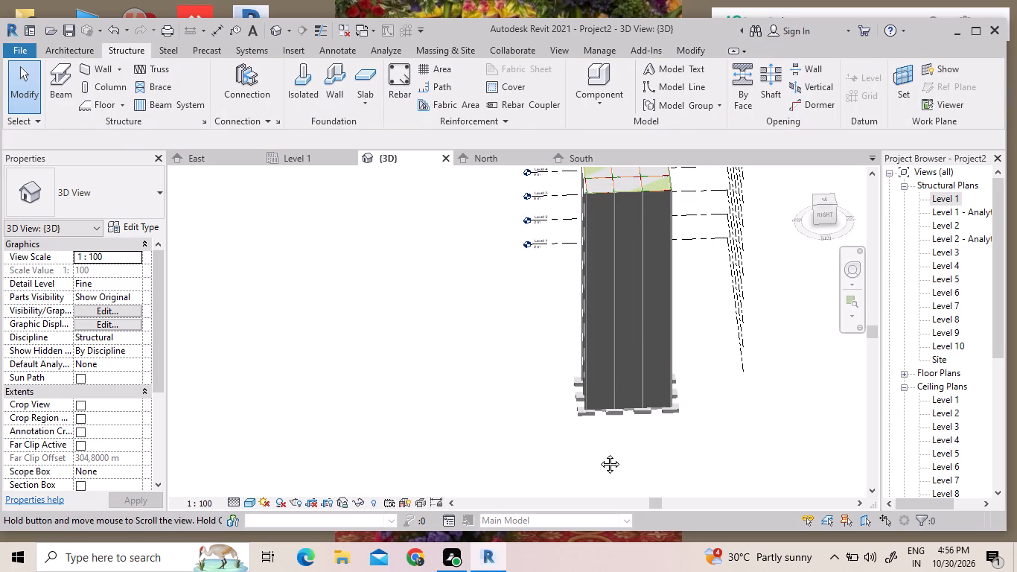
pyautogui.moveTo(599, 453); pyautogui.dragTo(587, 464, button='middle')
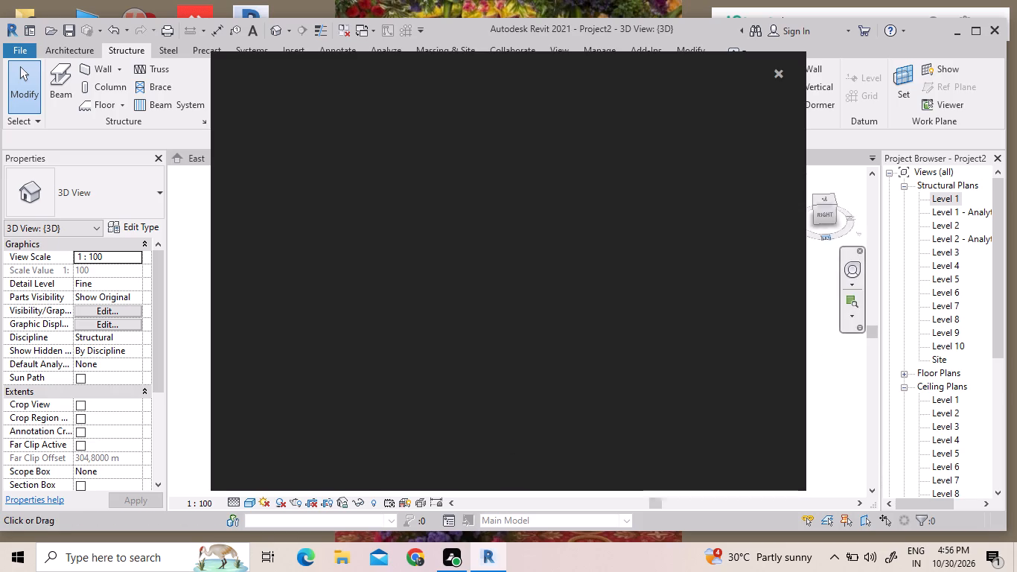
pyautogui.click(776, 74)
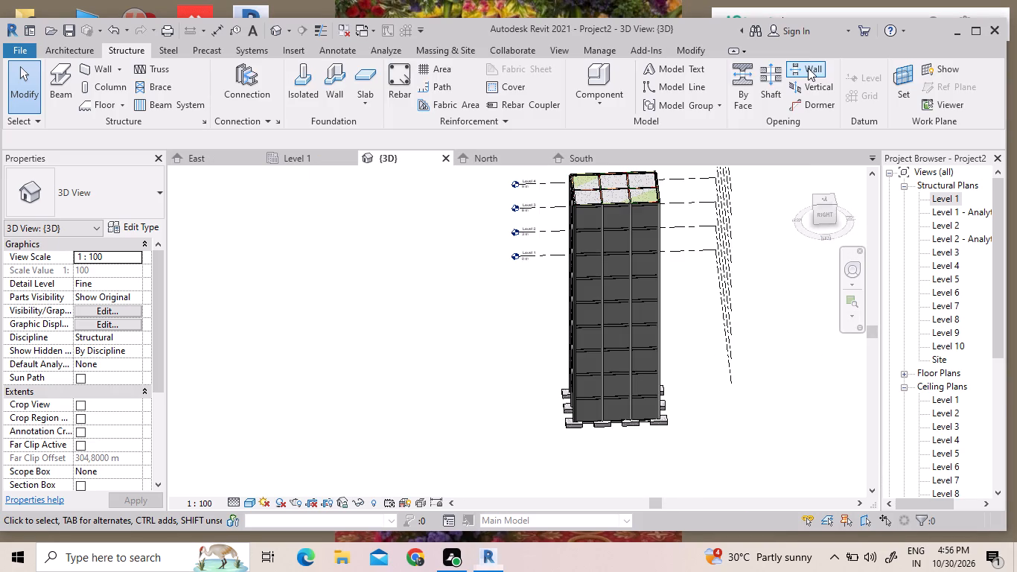
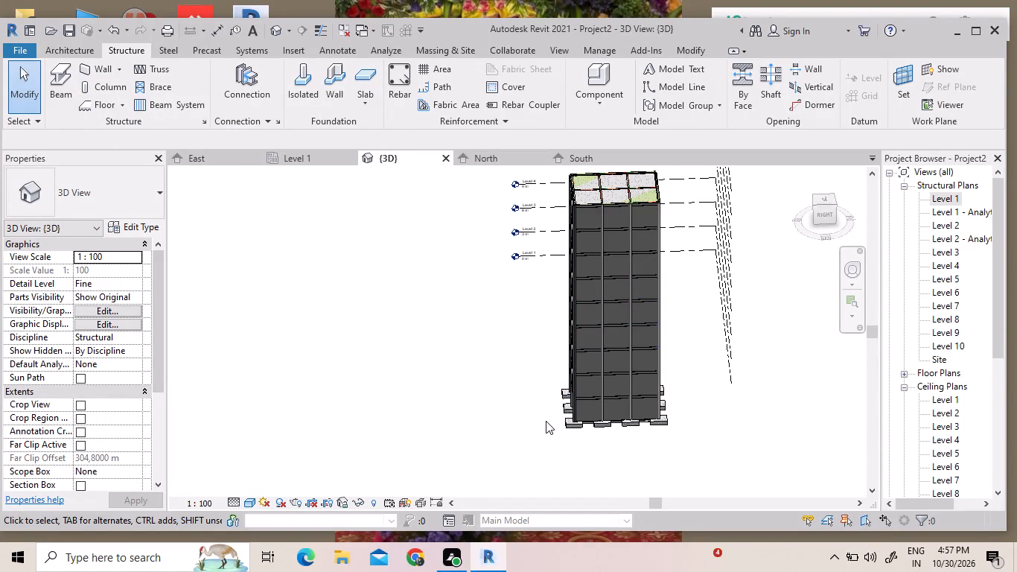
# Inspect the walled tower from all sides, from the top slab and braced bays down to the footings.
pyautogui.keyDown('shift'); pyautogui.moveTo(476, 432); pyautogui.dragTo(738, 397, button='middle'); pyautogui.keyUp('shift')
pyautogui.keyDown('shift'); pyautogui.click(476, 432); pyautogui.keyUp('shift')
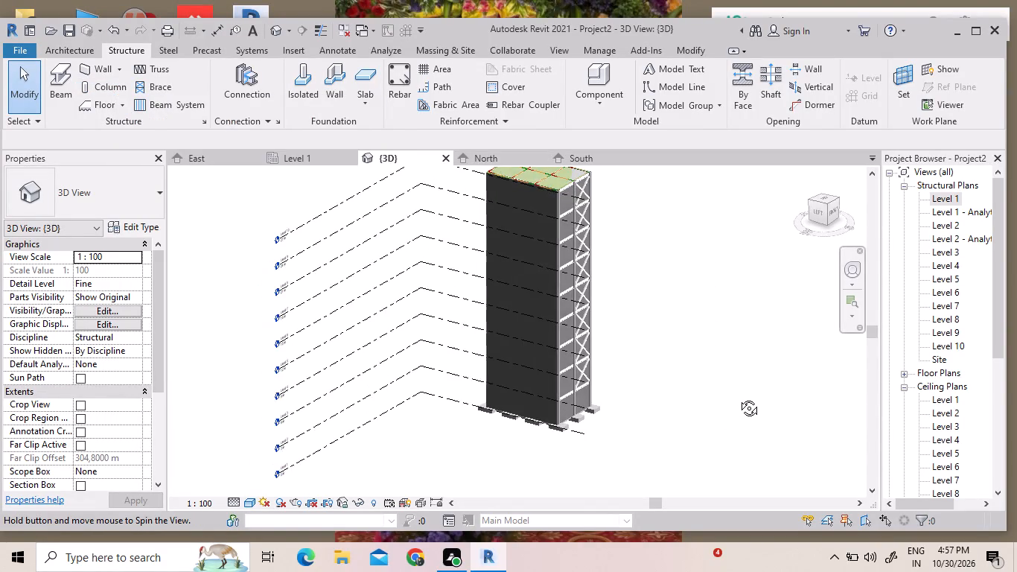
pyautogui.keyDown('shift'); pyautogui.moveTo(738, 397); pyautogui.dragTo(624, 415, button='middle'); pyautogui.keyUp('shift')
pyautogui.keyDown('shift'); pyautogui.scroll(-1, 710, 403); pyautogui.keyUp('shift')
pyautogui.scroll(1, 619, 415)
pyautogui.scroll(2, 572, 205)
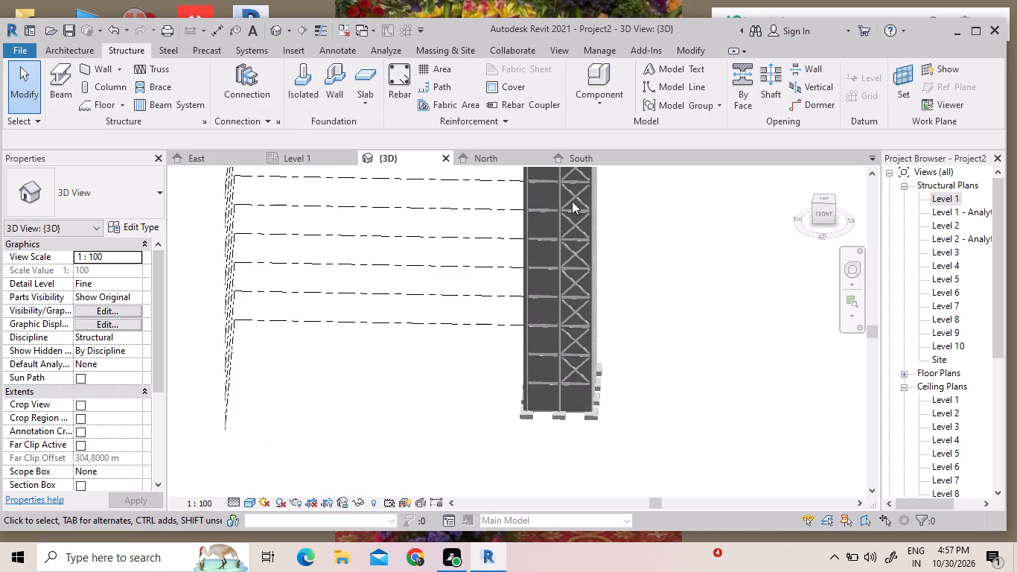
pyautogui.scroll(5, 572, 201)
pyautogui.scroll(-2, 583, 318)
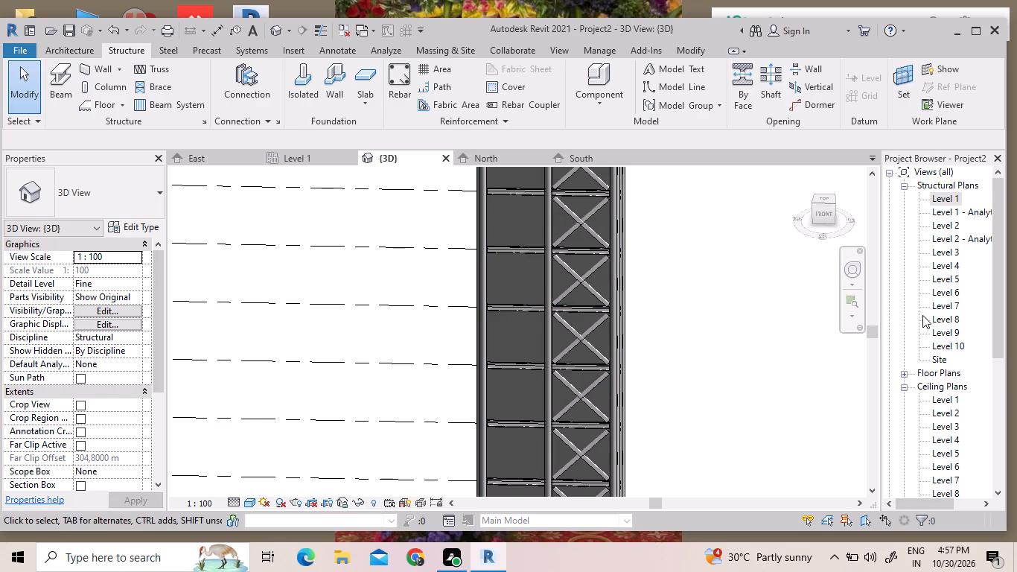
pyautogui.scroll(-1, 743, 343)
pyautogui.scroll(1, 740, 343)
pyautogui.keyDown('shift'); pyautogui.scroll(-2, 740, 343); pyautogui.keyUp('shift')
pyautogui.keyDown('shift'); pyautogui.moveTo(740, 343); pyautogui.dragTo(553, 412, button='middle'); pyautogui.keyUp('shift')
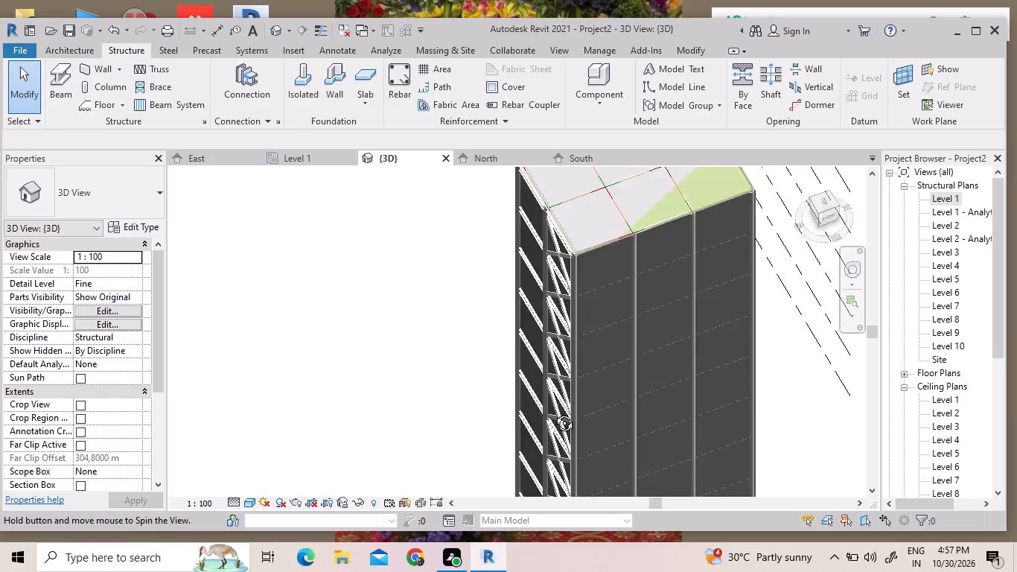
pyautogui.keyDown('shift'); pyautogui.moveTo(553, 412); pyautogui.dragTo(317, 302, button='middle'); pyautogui.keyUp('shift')
pyautogui.keyDown('shift'); pyautogui.scroll(-4, 366, 302); pyautogui.keyUp('shift')
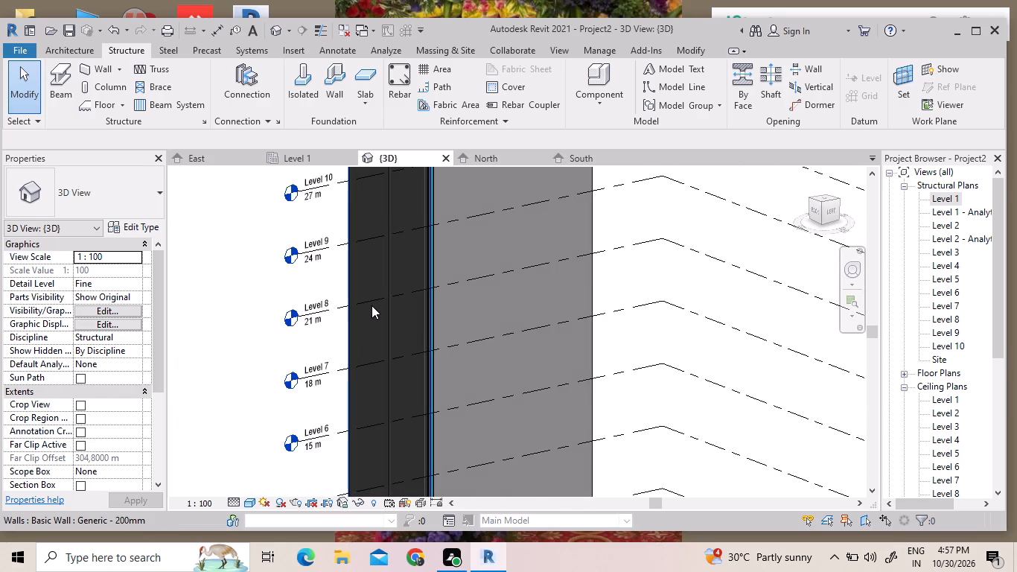
pyautogui.keyDown('shift'); pyautogui.scroll(-12, 372, 305); pyautogui.keyUp('shift')
pyautogui.keyDown('shift'); pyautogui.moveTo(505, 354); pyautogui.dragTo(573, 322, button='middle'); pyautogui.keyUp('shift')
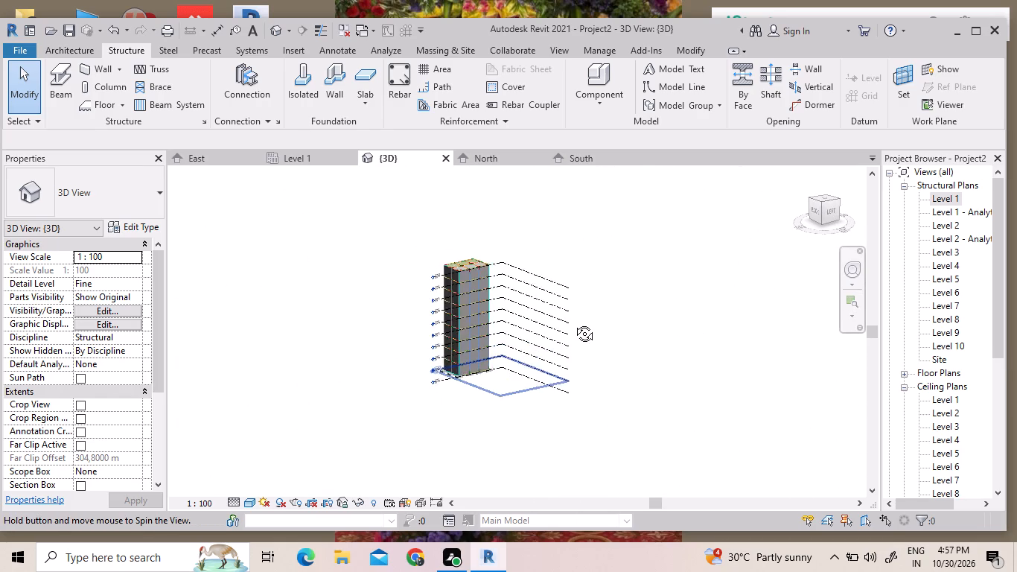
pyautogui.keyDown('shift'); pyautogui.moveTo(573, 322); pyautogui.dragTo(647, 276, button='middle'); pyautogui.keyUp('shift')
pyautogui.keyDown('shift'); pyautogui.moveTo(436, 393); pyautogui.dragTo(491, 403, button='middle'); pyautogui.keyUp('shift')
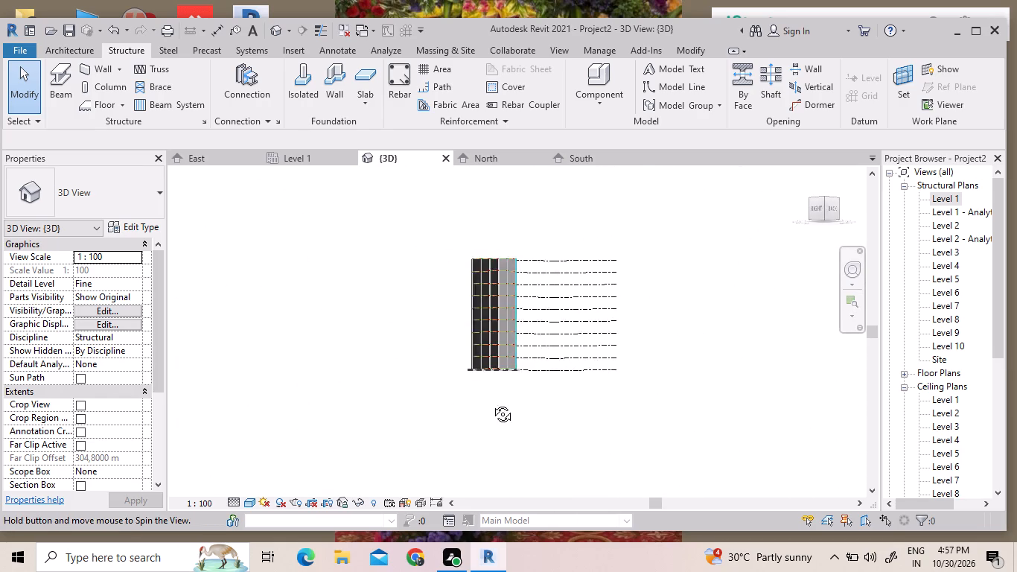
pyautogui.keyDown('shift'); pyautogui.moveTo(491, 403); pyautogui.dragTo(558, 400, button='middle'); pyautogui.keyUp('shift')
pyautogui.scroll(7, 531, 357)
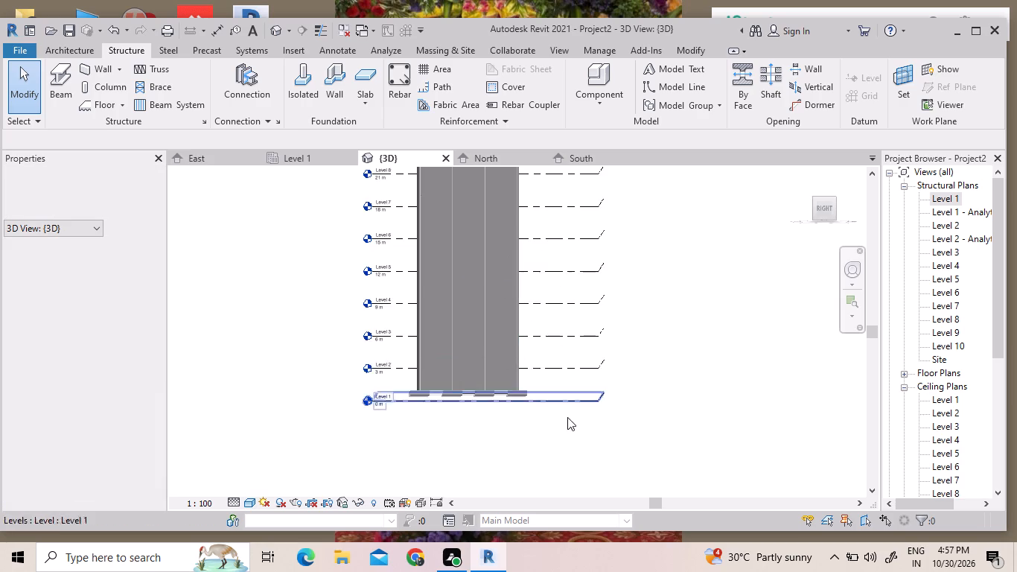
pyautogui.scroll(-3, 572, 421)
pyautogui.moveTo(393, 203); pyautogui.dragTo(305, 200, button='middle')
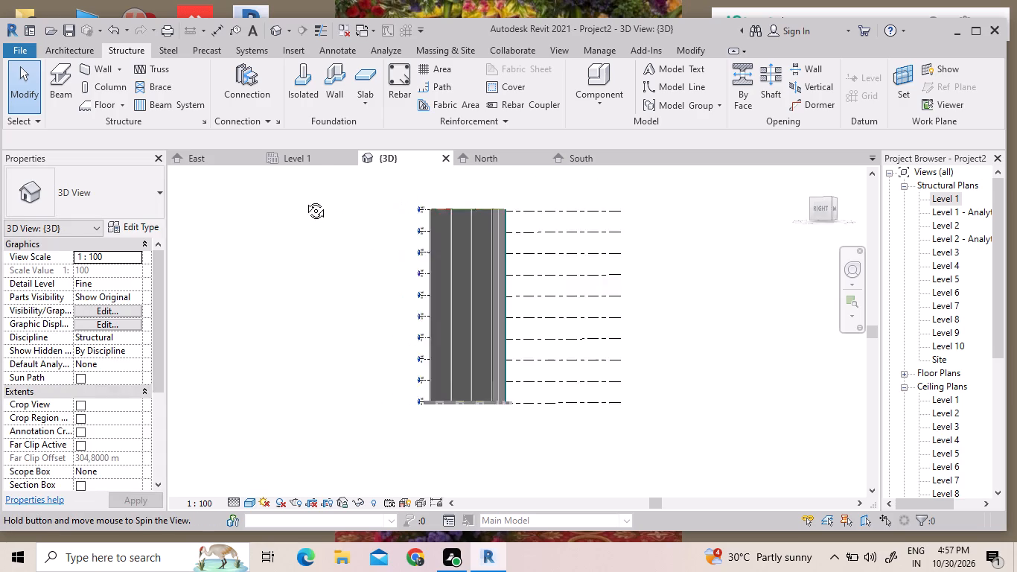
pyautogui.moveTo(305, 200); pyautogui.dragTo(284, 192, button='middle')
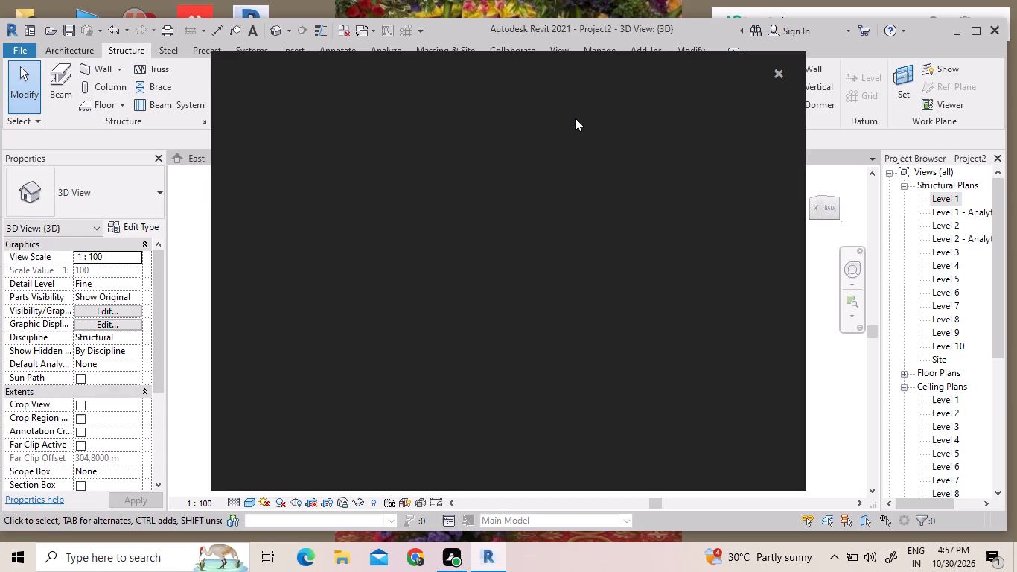
pyautogui.click(774, 69)
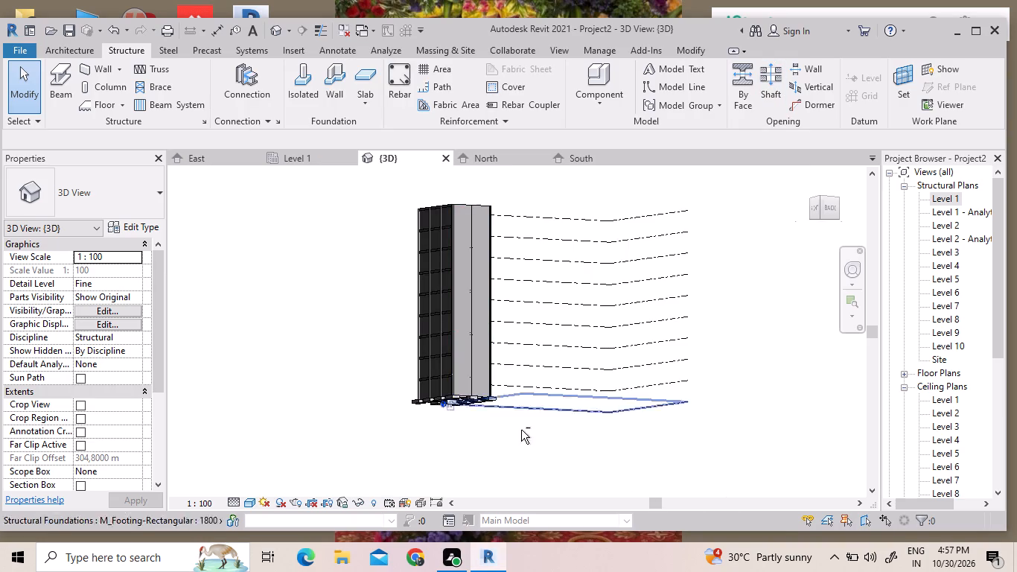
pyautogui.keyDown('shift'); pyautogui.moveTo(523, 445); pyautogui.dragTo(735, 445, button='middle'); pyautogui.keyUp('shift')
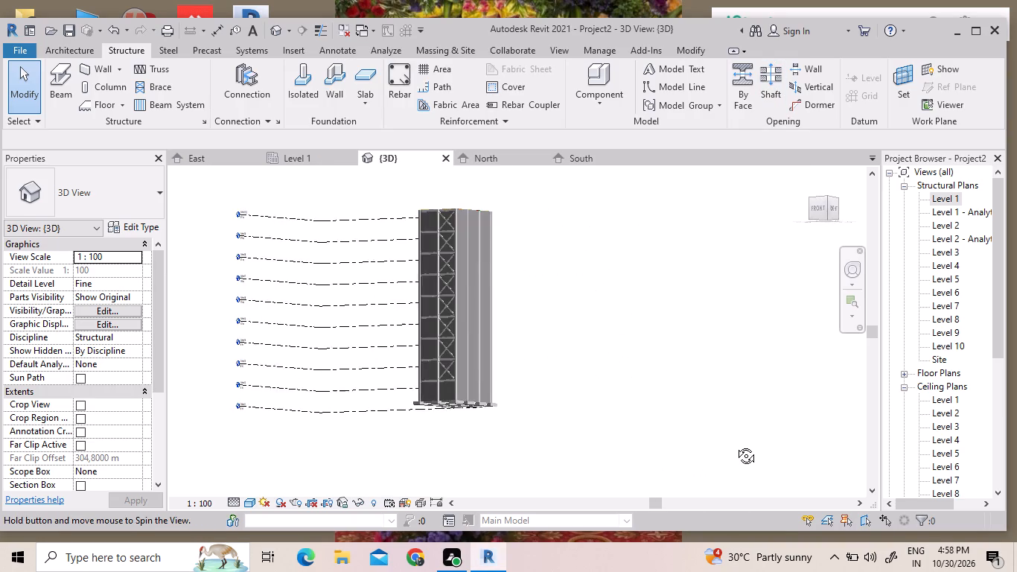
pyautogui.keyDown('shift'); pyautogui.moveTo(735, 445); pyautogui.dragTo(730, 445, button='middle'); pyautogui.keyUp('shift')
pyautogui.scroll(6, 454, 214)
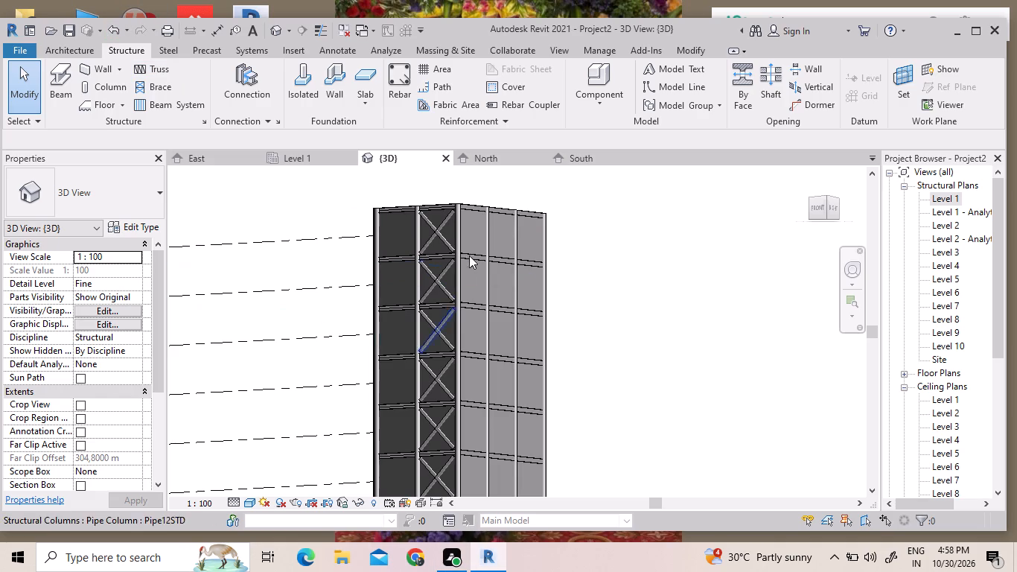
pyautogui.moveTo(454, 233); pyautogui.dragTo(433, 264, button='middle')
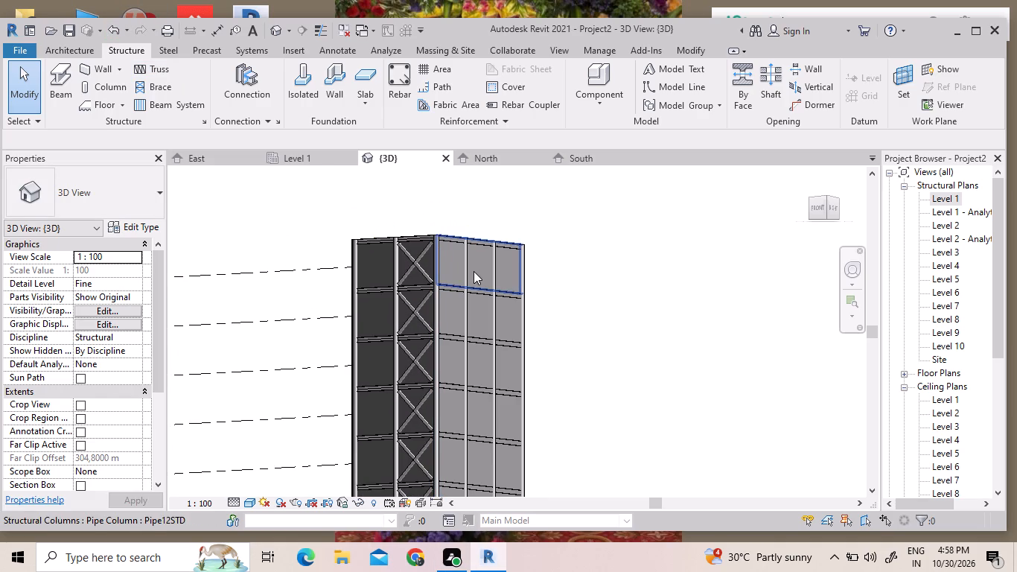
# Select the topmost wall on the unbraced side beside the cross-braced bays and review its constraints, structural settings and dimensions.
pyautogui.click(451, 272)
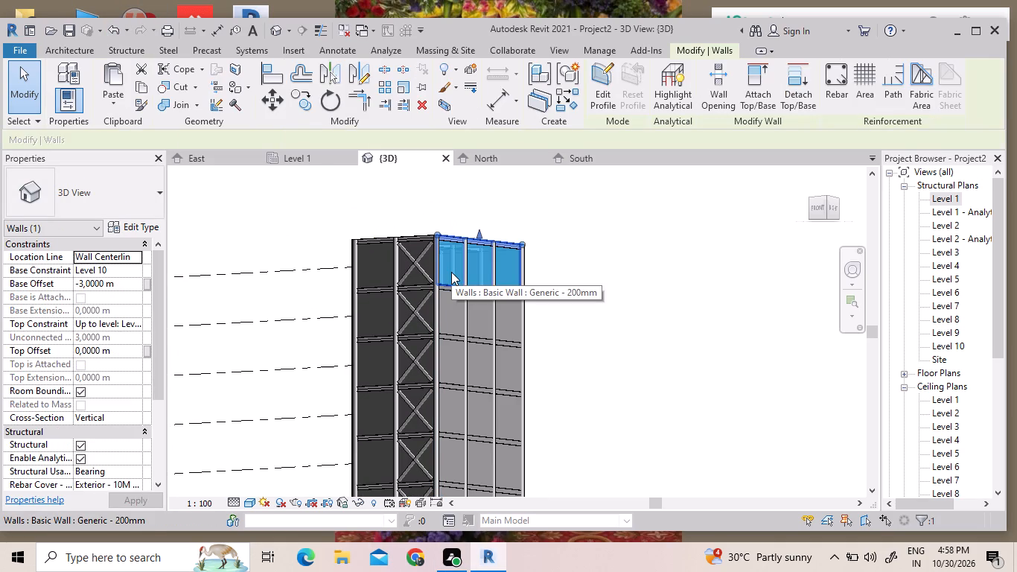
pyautogui.click(451, 272)
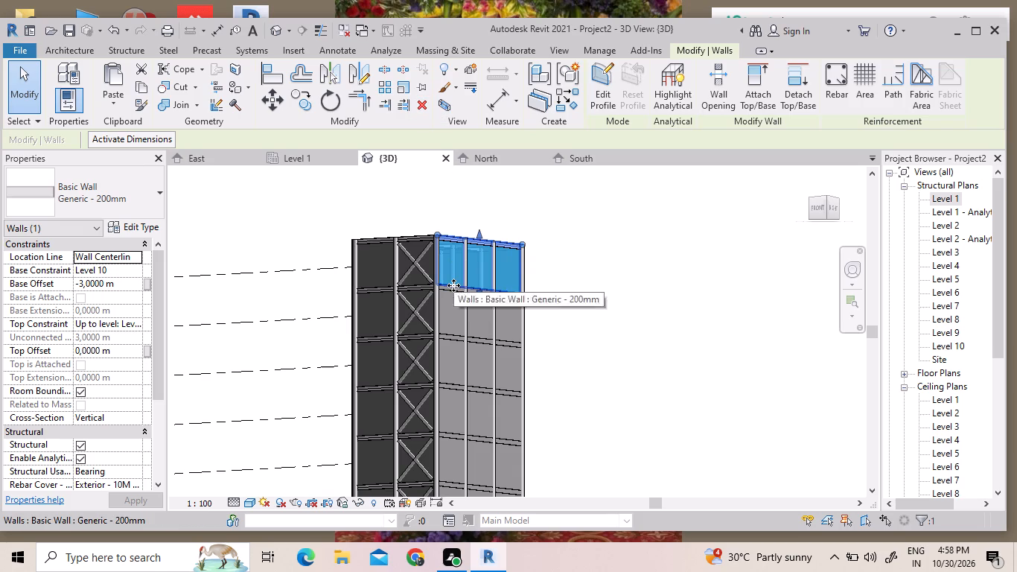
pyautogui.click(87, 285)
pyautogui.scroll(-4, 127, 266)
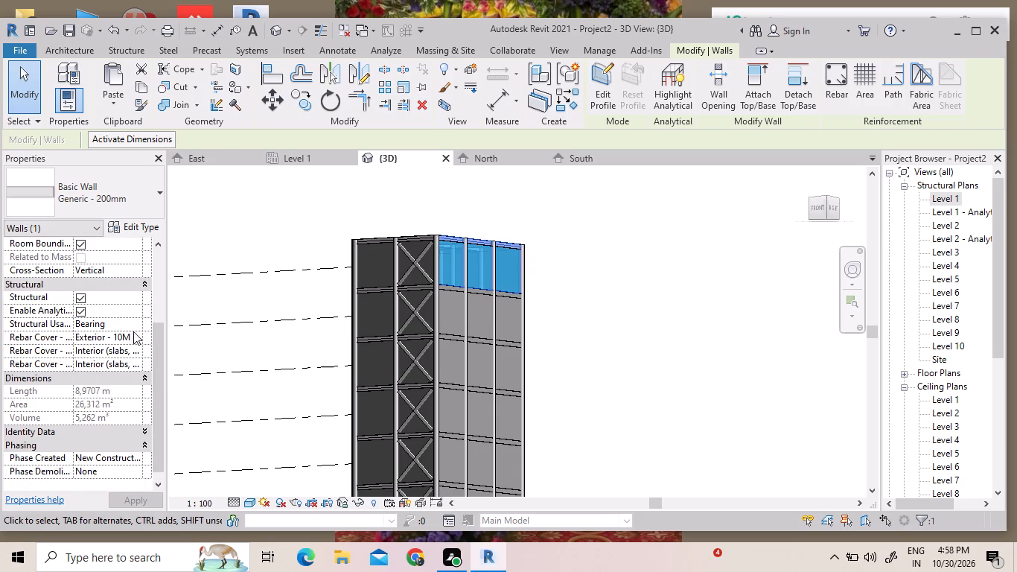
pyautogui.scroll(-4, 133, 385)
pyautogui.scroll(10, 75, 162)
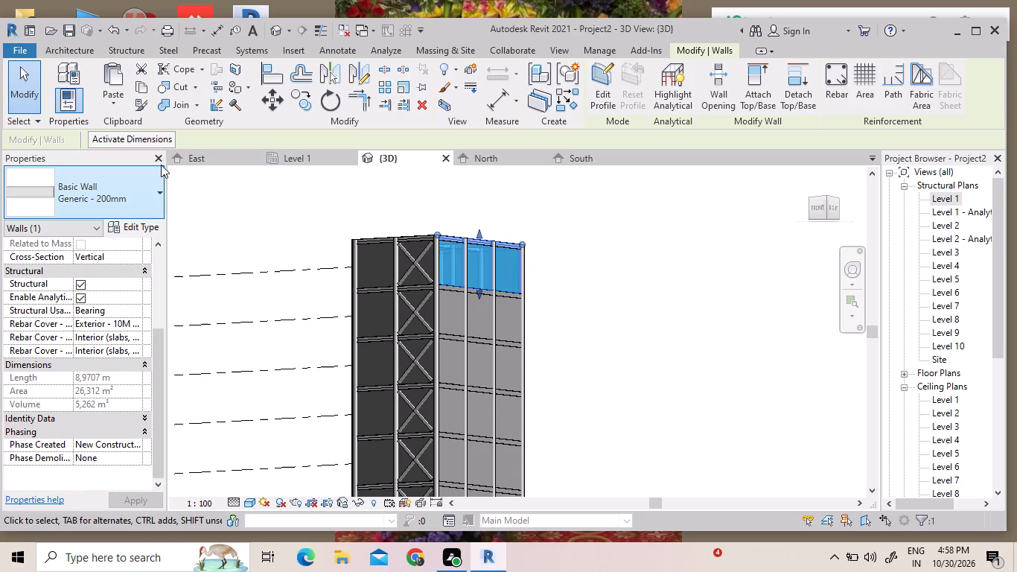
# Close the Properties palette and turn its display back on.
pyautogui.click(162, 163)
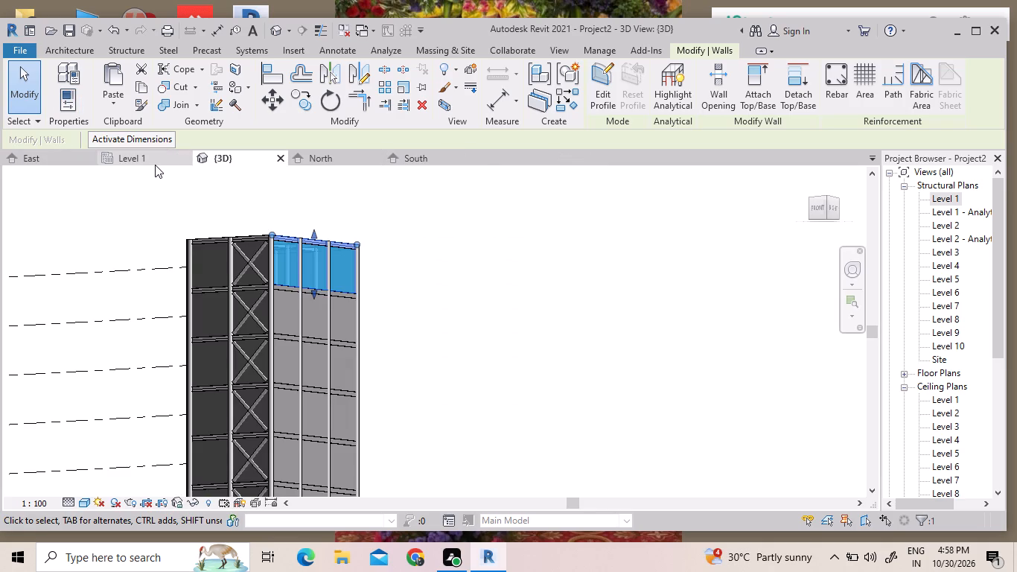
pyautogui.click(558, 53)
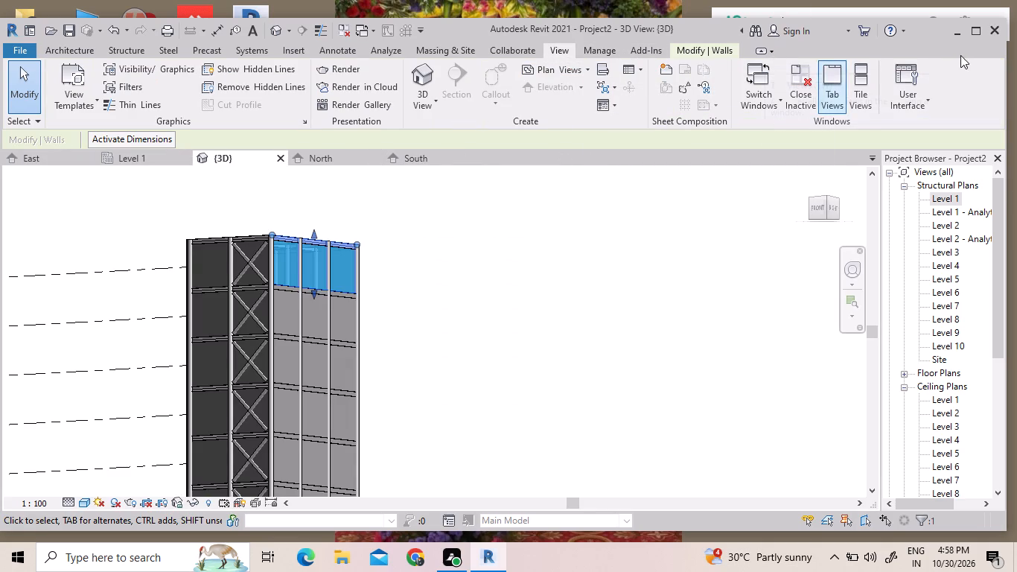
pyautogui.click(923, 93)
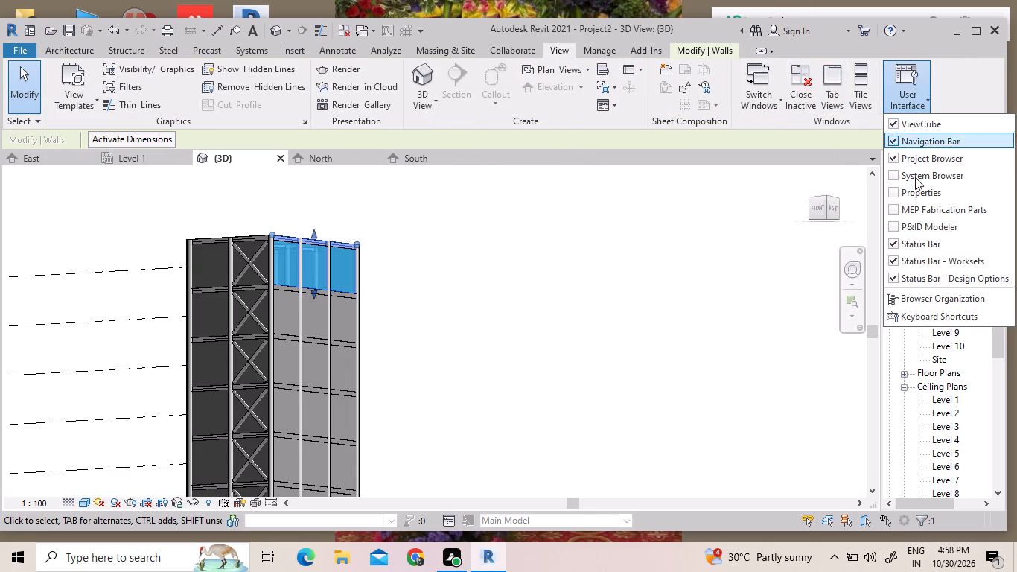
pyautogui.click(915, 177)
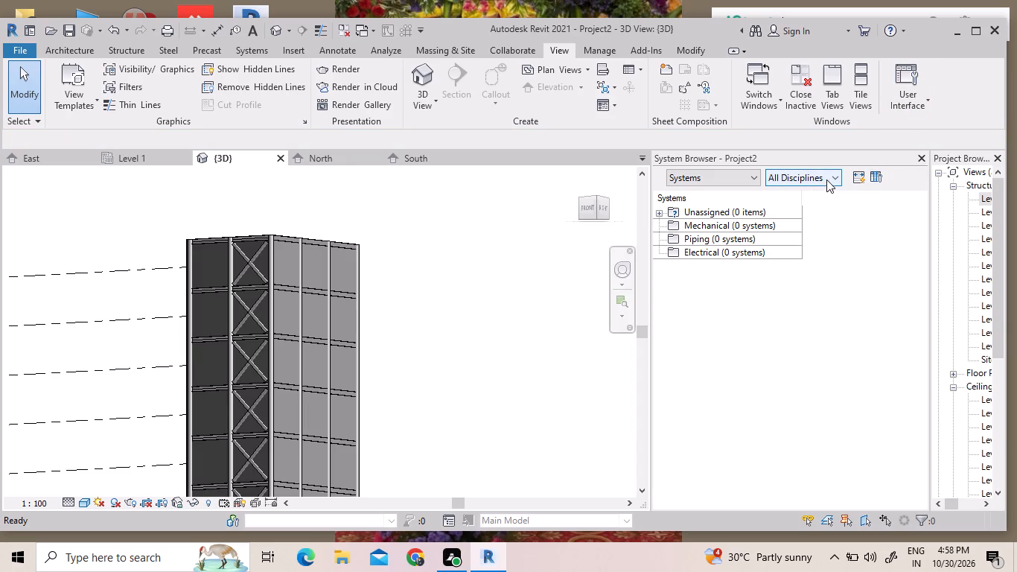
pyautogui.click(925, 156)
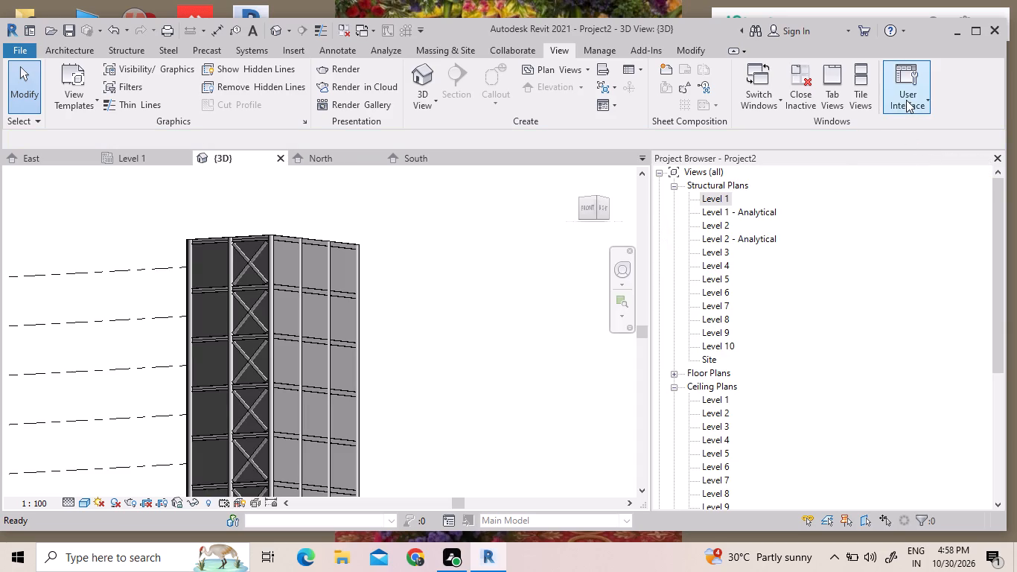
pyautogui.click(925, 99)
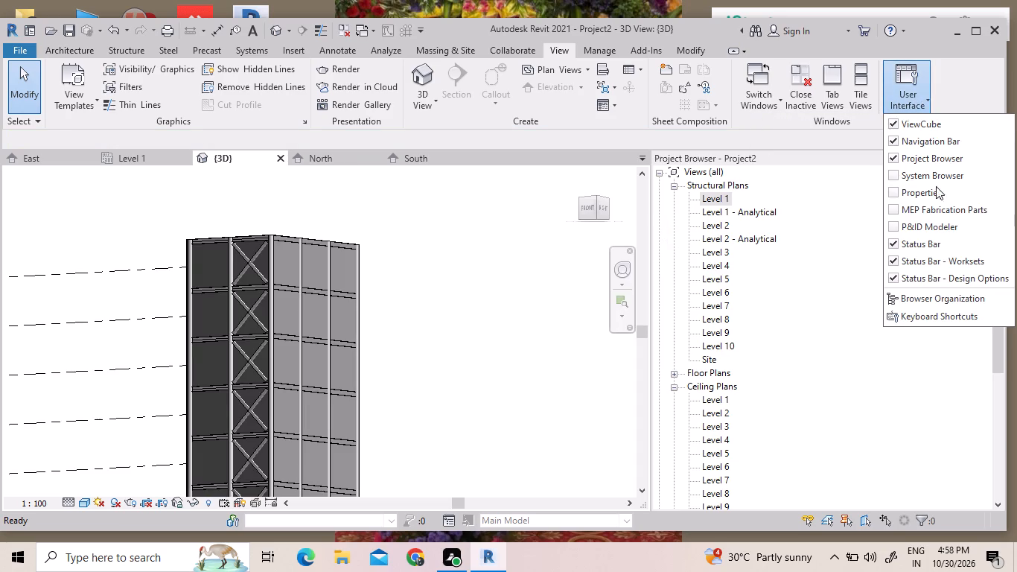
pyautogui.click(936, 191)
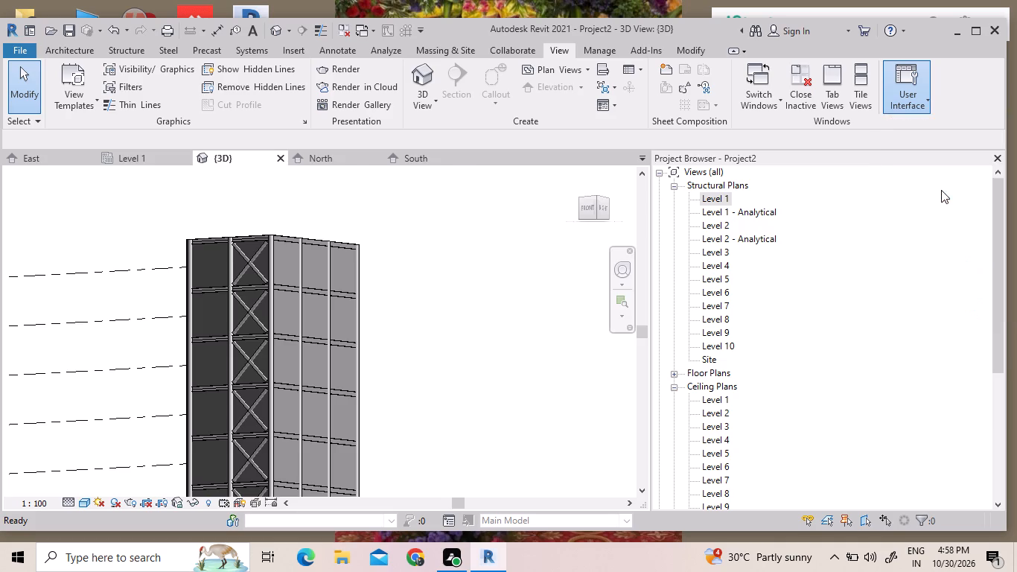
# Narrow the Project Browser to give the 3D view of the whole tower more room.
pyautogui.scroll(-2, 436, 273)
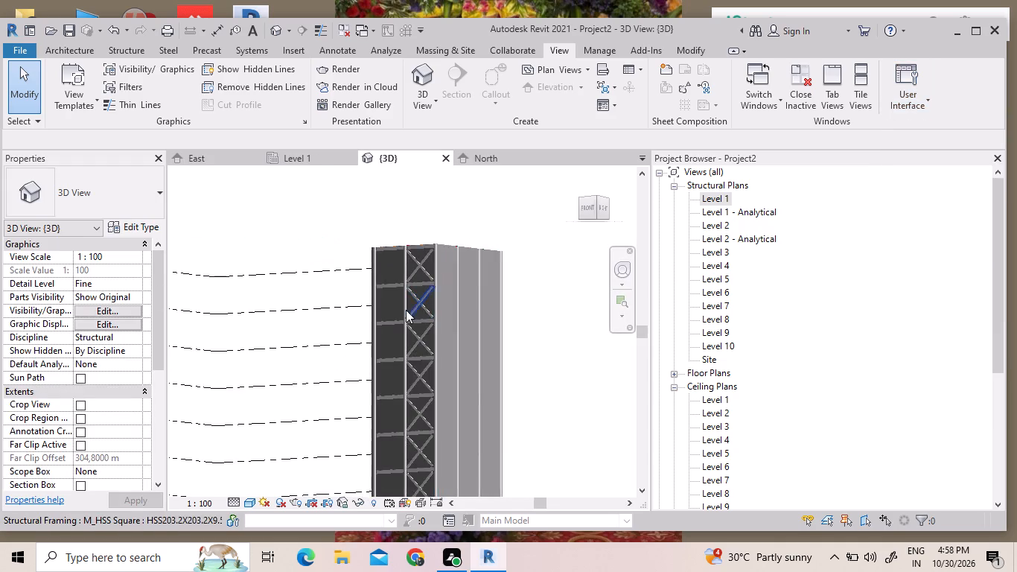
pyautogui.scroll(-7, 400, 311)
pyautogui.scroll(5, 389, 463)
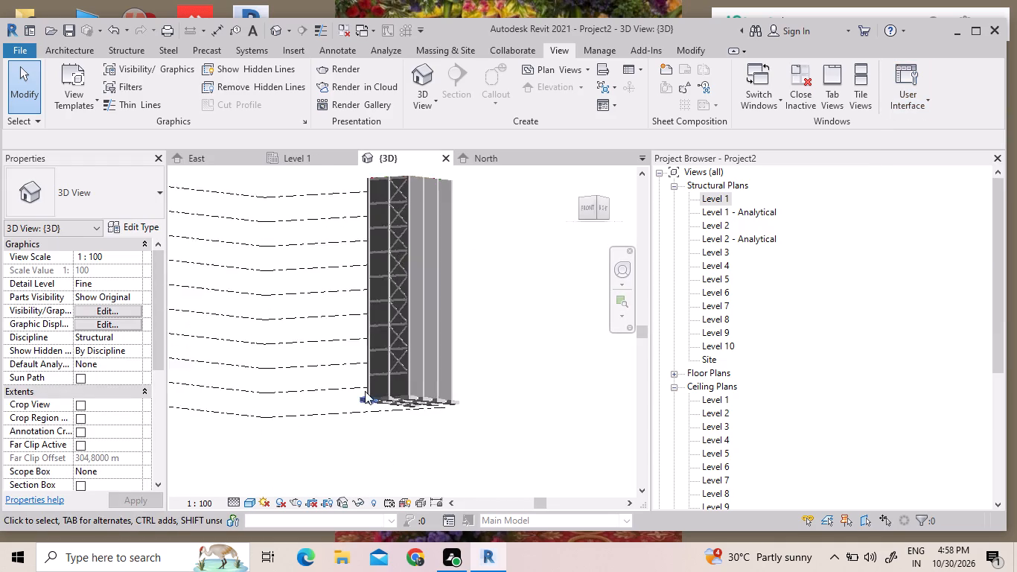
pyautogui.moveTo(363, 382); pyautogui.dragTo(364, 427, button='middle')
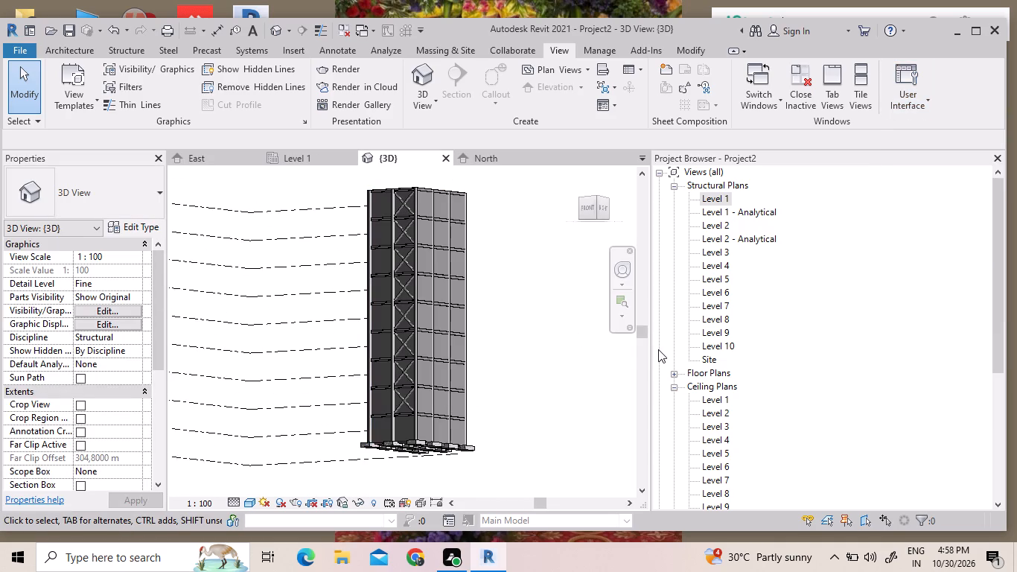
pyautogui.moveTo(651, 357); pyautogui.dragTo(749, 339)
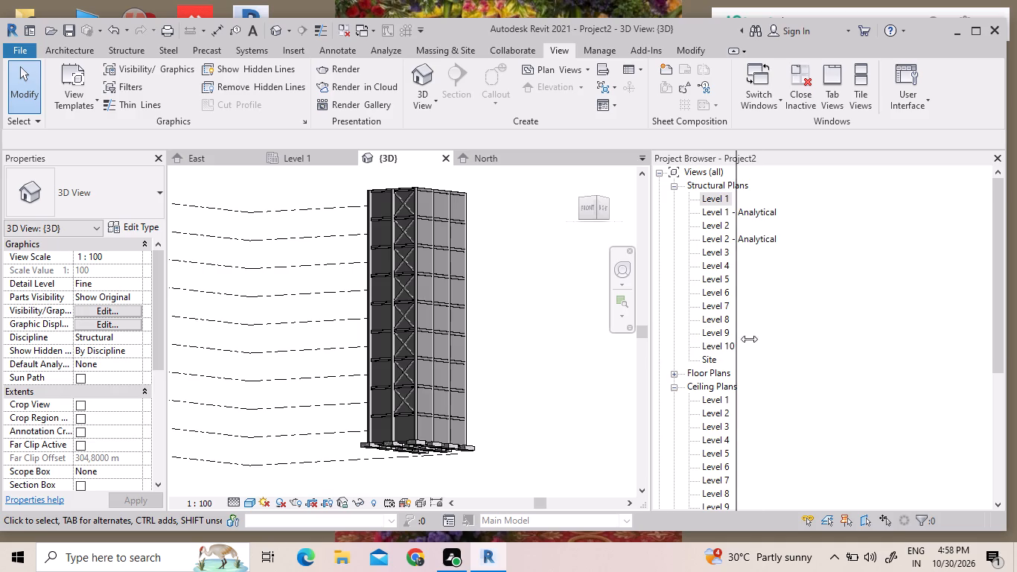
pyautogui.moveTo(749, 339); pyautogui.dragTo(858, 331)
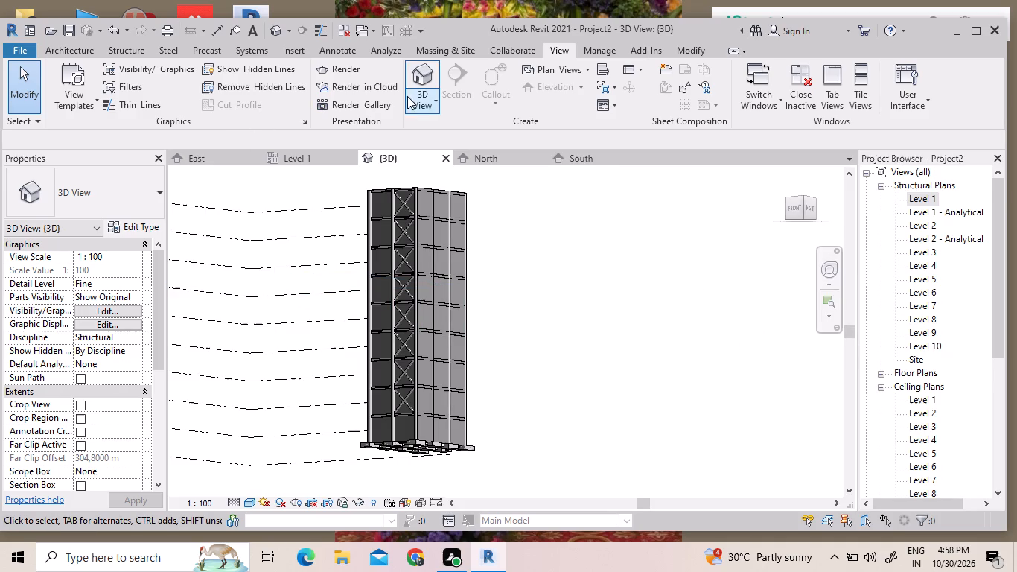
# Set a new work plane using Pick a plane, choosing the tower's unbraced wall face next to the cross-braced bays.
pyautogui.click(138, 51)
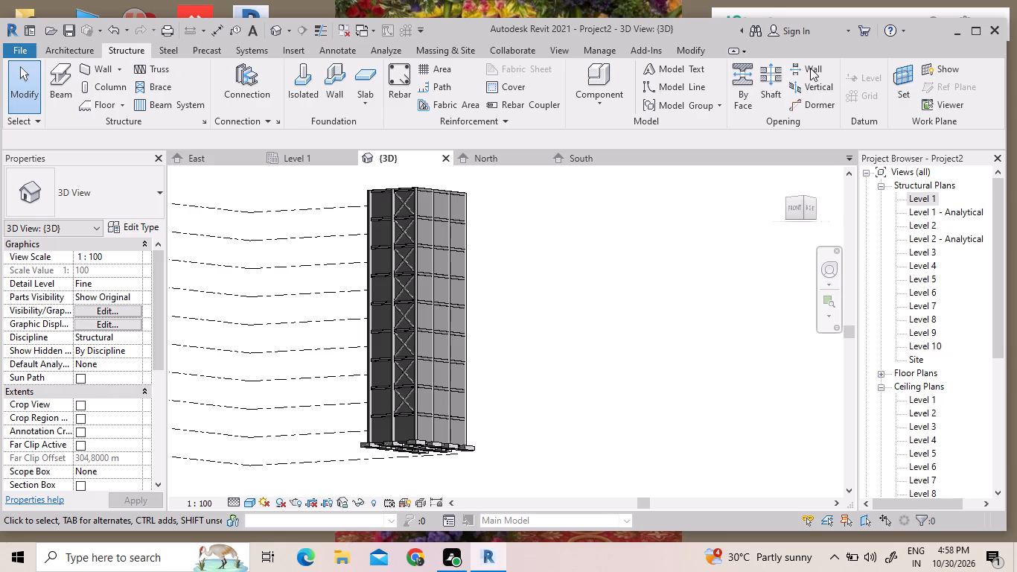
pyautogui.click(909, 74)
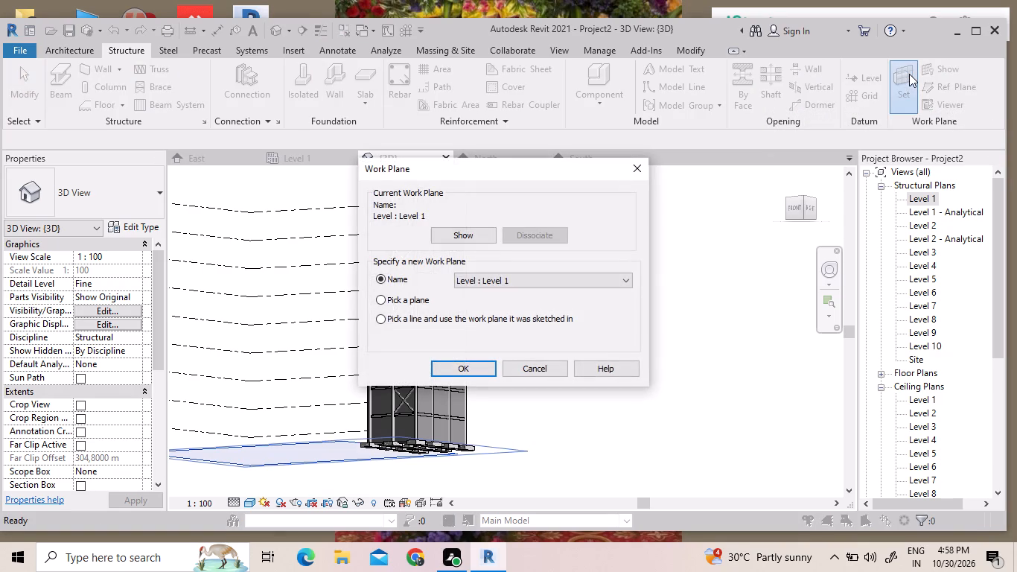
pyautogui.click(403, 302)
pyautogui.click(478, 369)
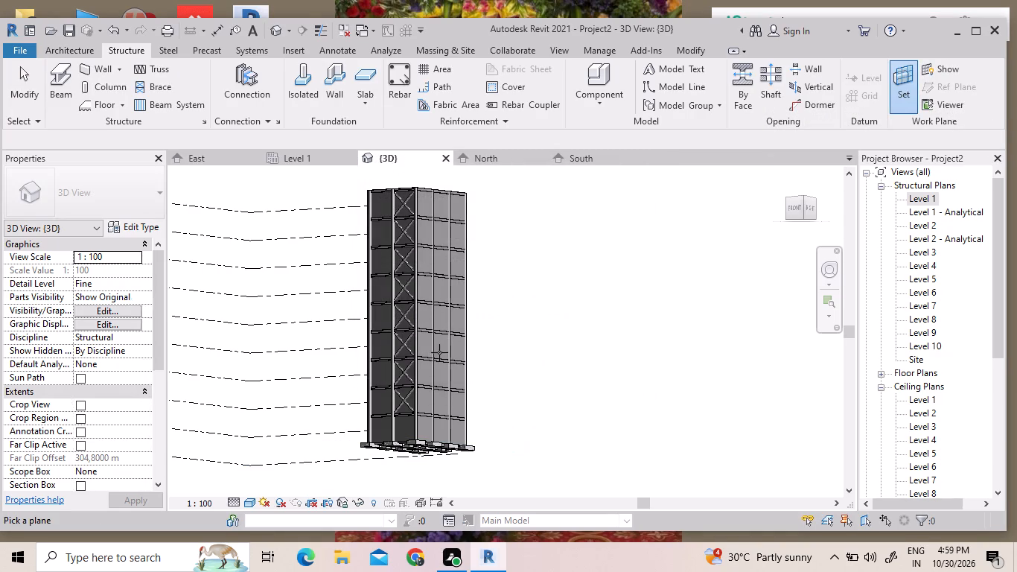
pyautogui.click(429, 343)
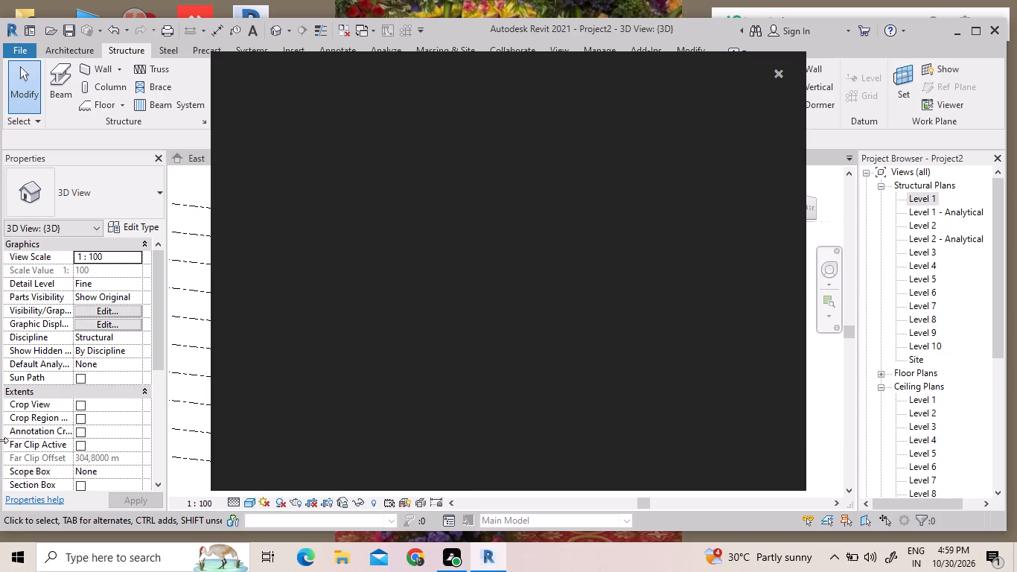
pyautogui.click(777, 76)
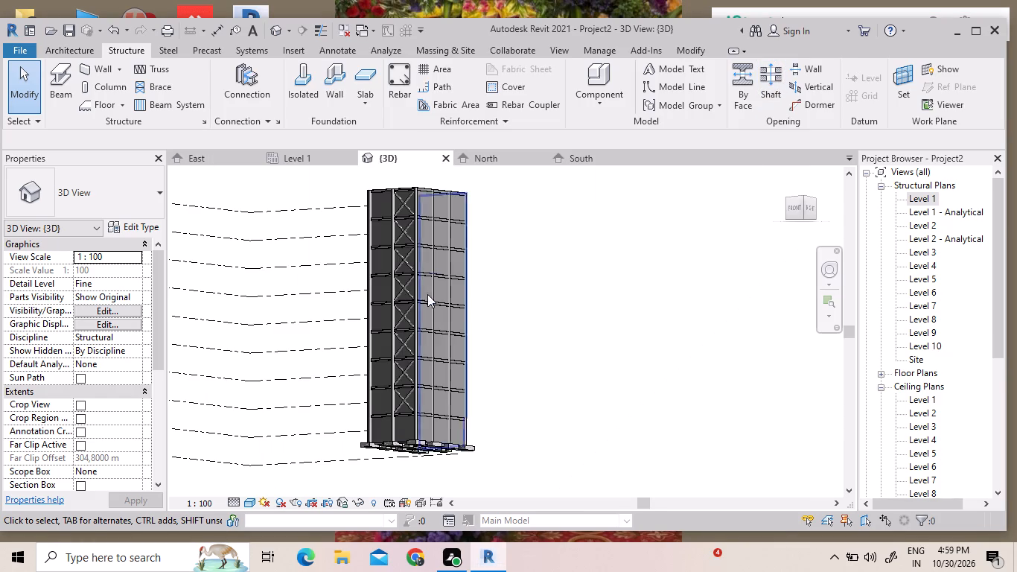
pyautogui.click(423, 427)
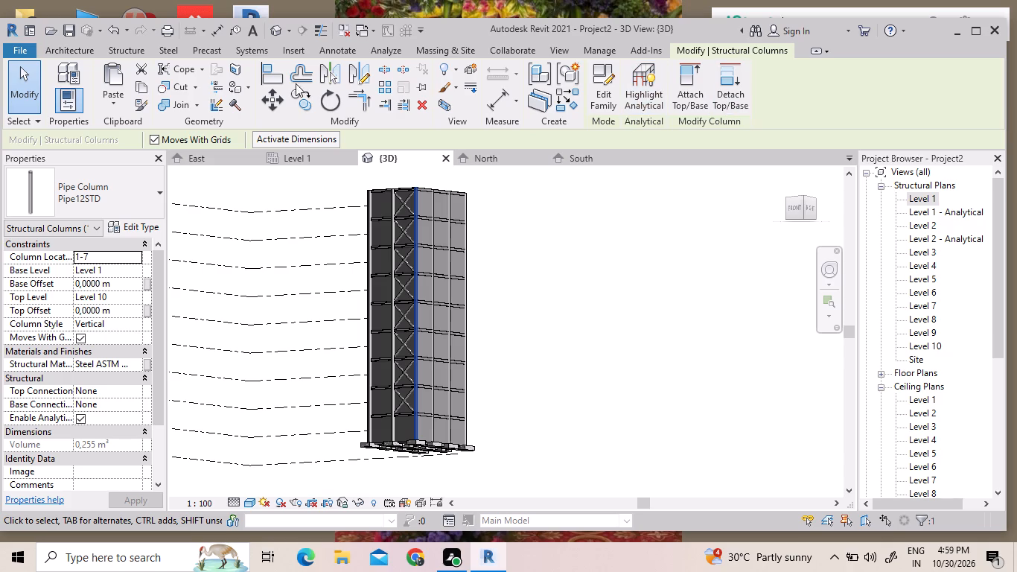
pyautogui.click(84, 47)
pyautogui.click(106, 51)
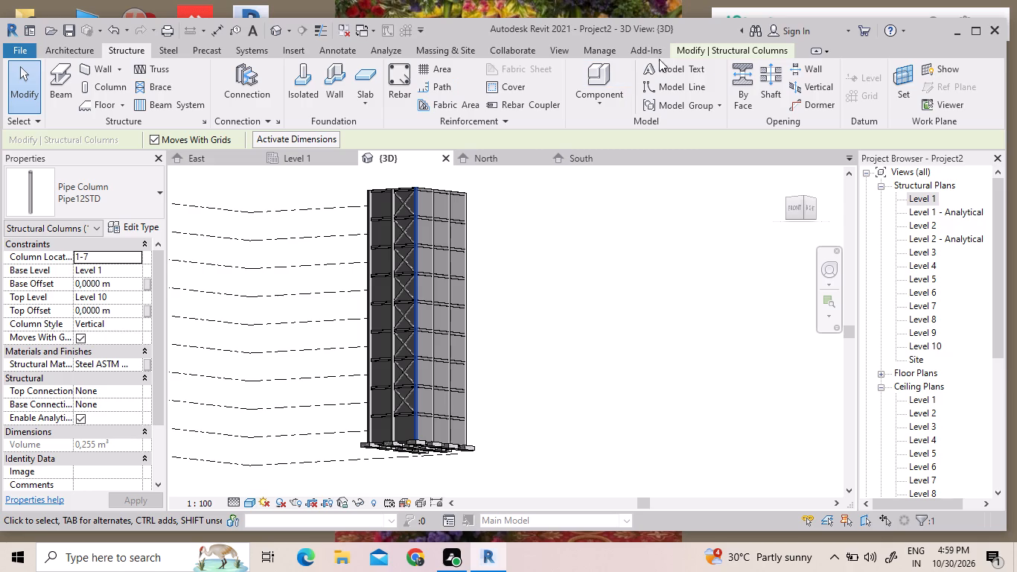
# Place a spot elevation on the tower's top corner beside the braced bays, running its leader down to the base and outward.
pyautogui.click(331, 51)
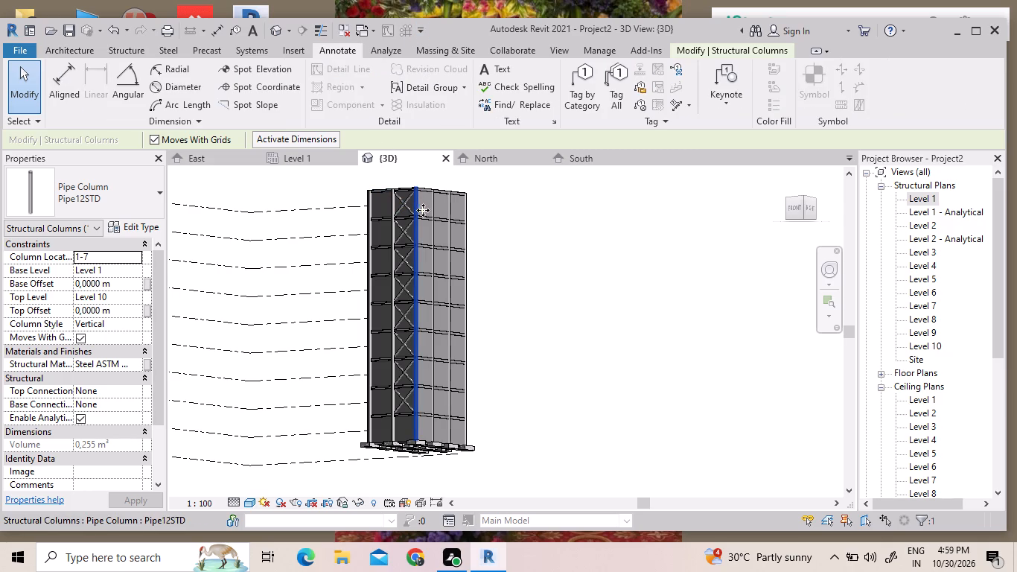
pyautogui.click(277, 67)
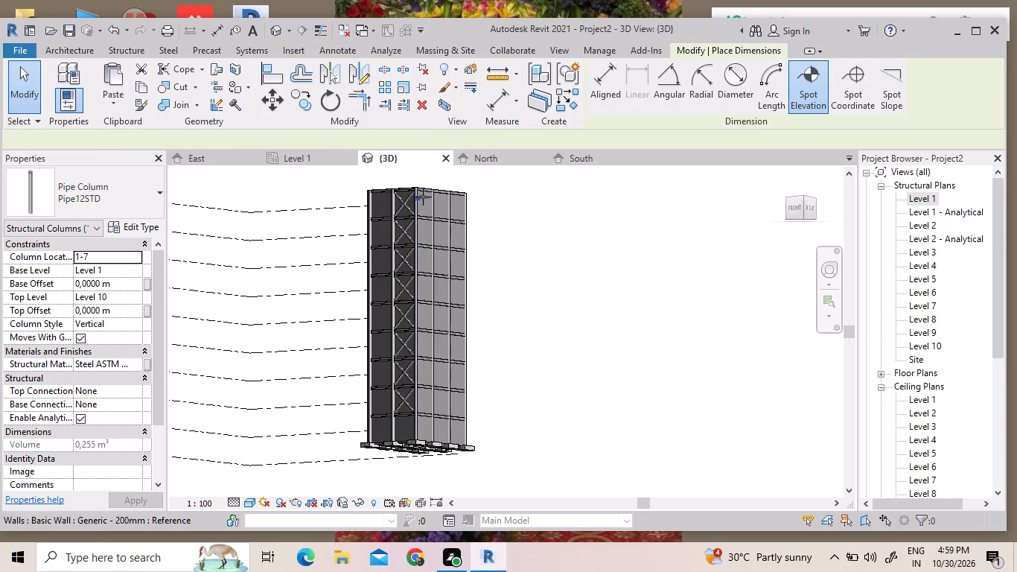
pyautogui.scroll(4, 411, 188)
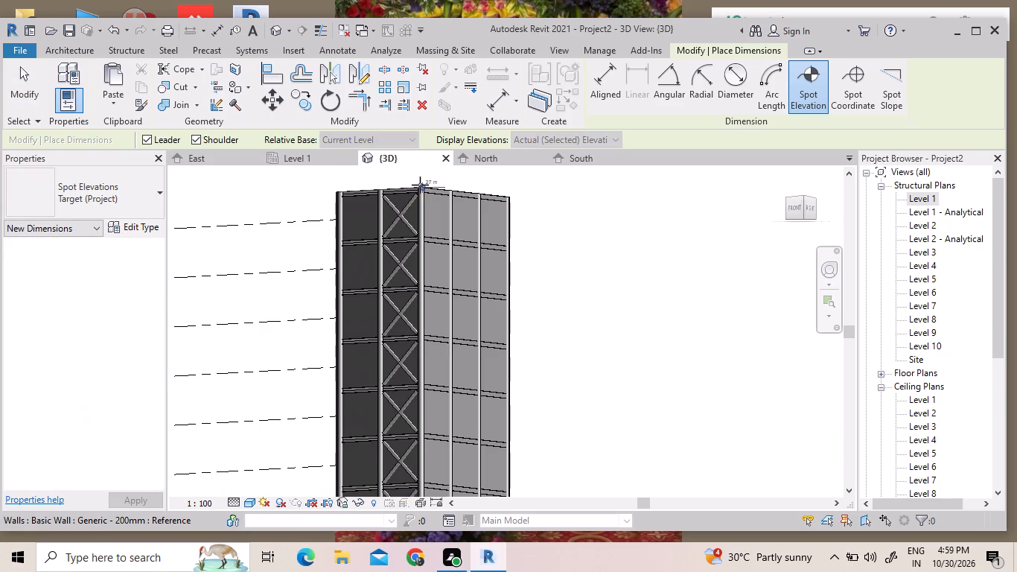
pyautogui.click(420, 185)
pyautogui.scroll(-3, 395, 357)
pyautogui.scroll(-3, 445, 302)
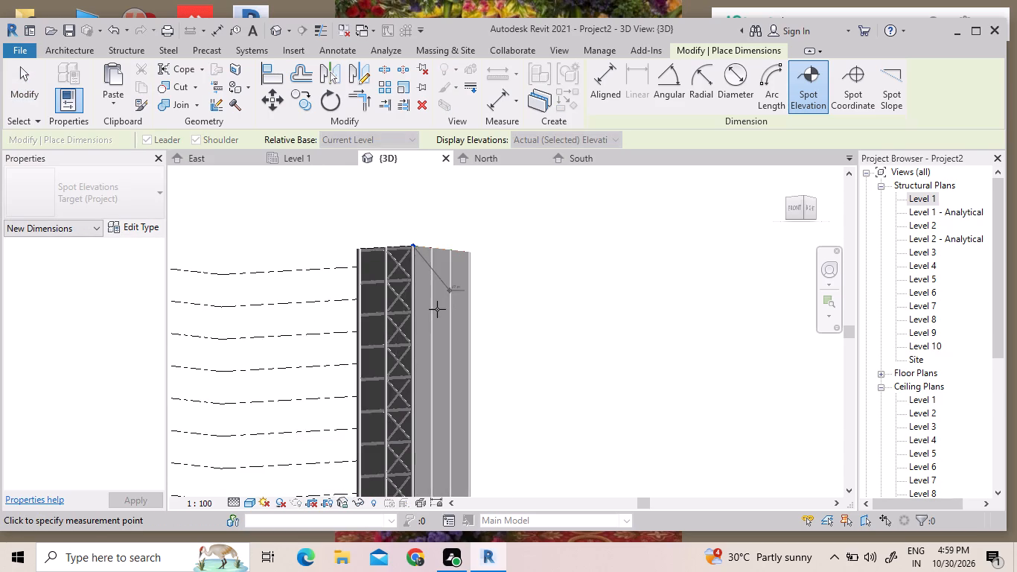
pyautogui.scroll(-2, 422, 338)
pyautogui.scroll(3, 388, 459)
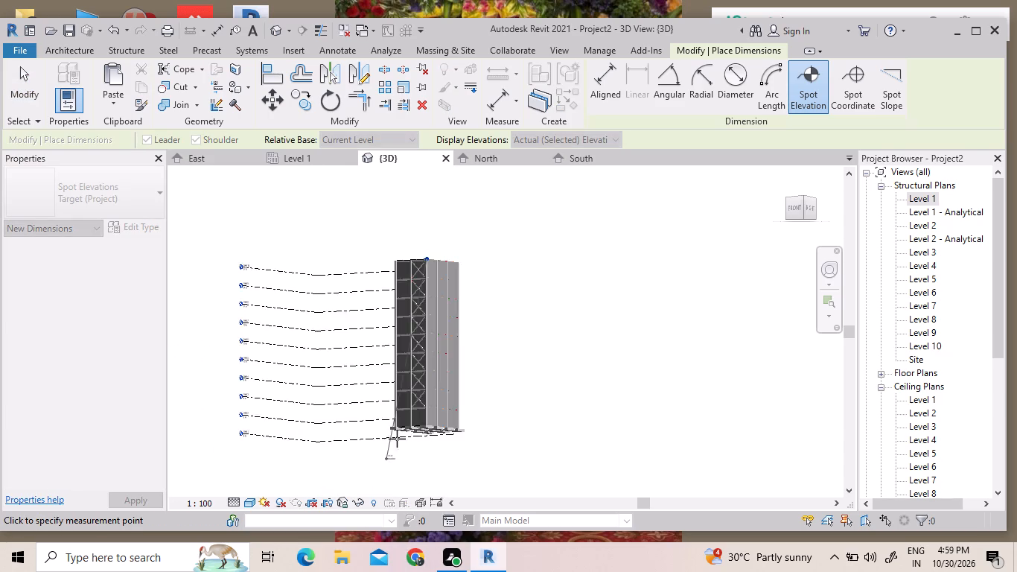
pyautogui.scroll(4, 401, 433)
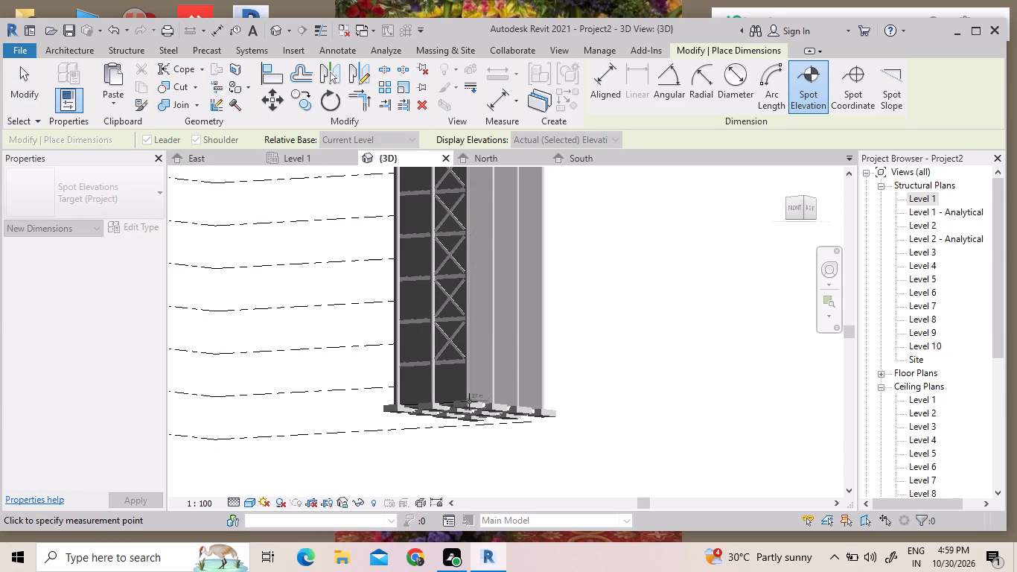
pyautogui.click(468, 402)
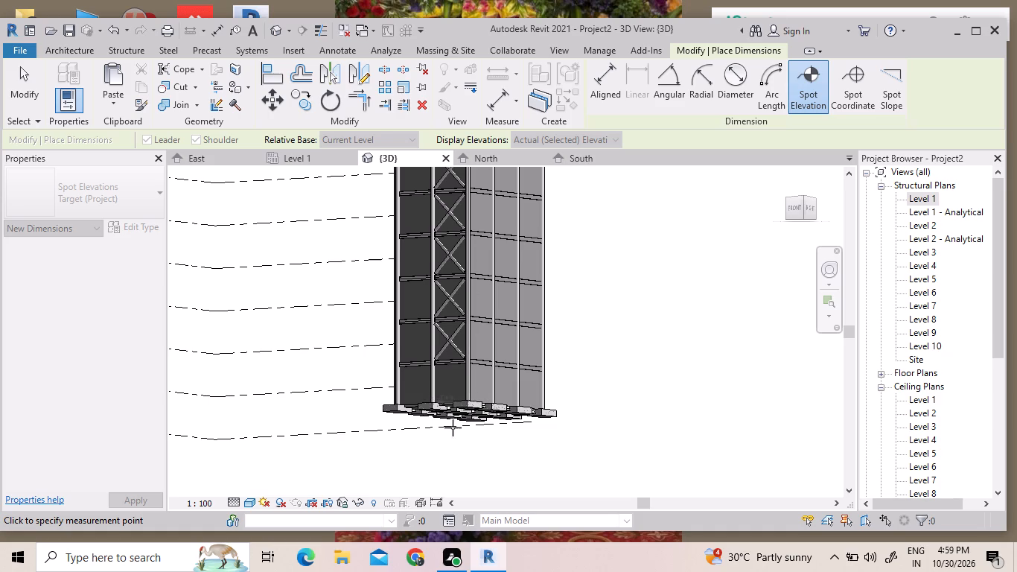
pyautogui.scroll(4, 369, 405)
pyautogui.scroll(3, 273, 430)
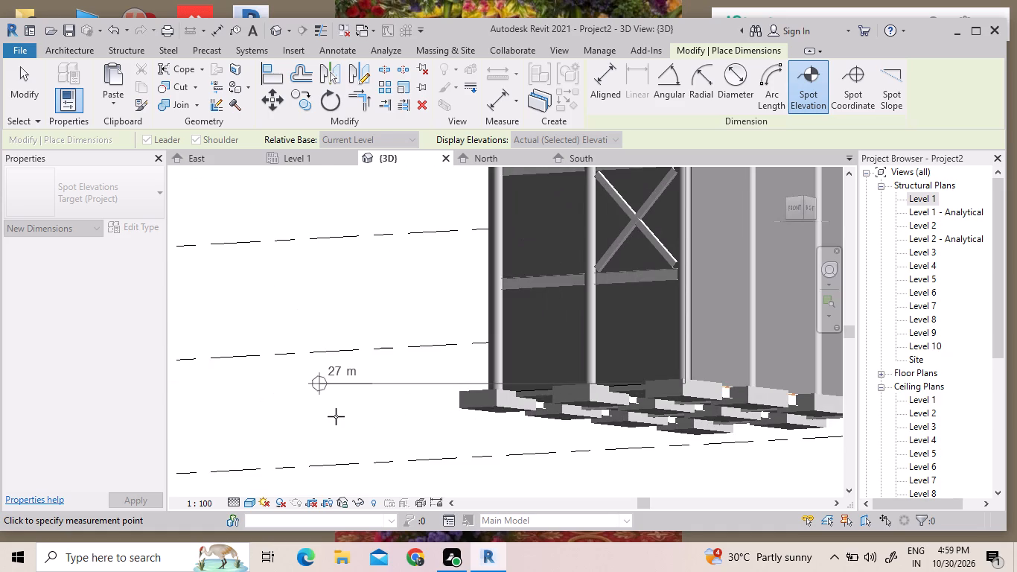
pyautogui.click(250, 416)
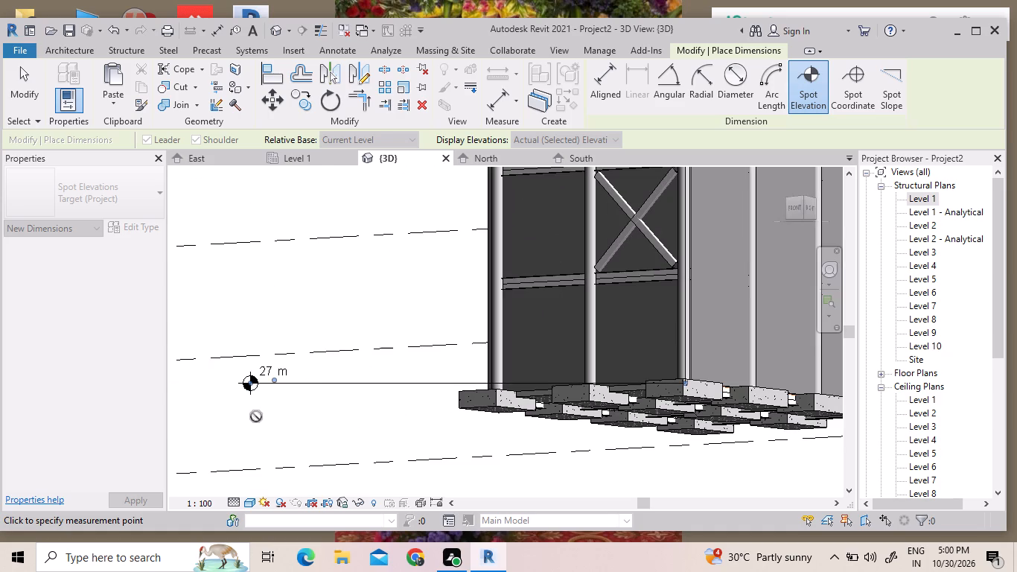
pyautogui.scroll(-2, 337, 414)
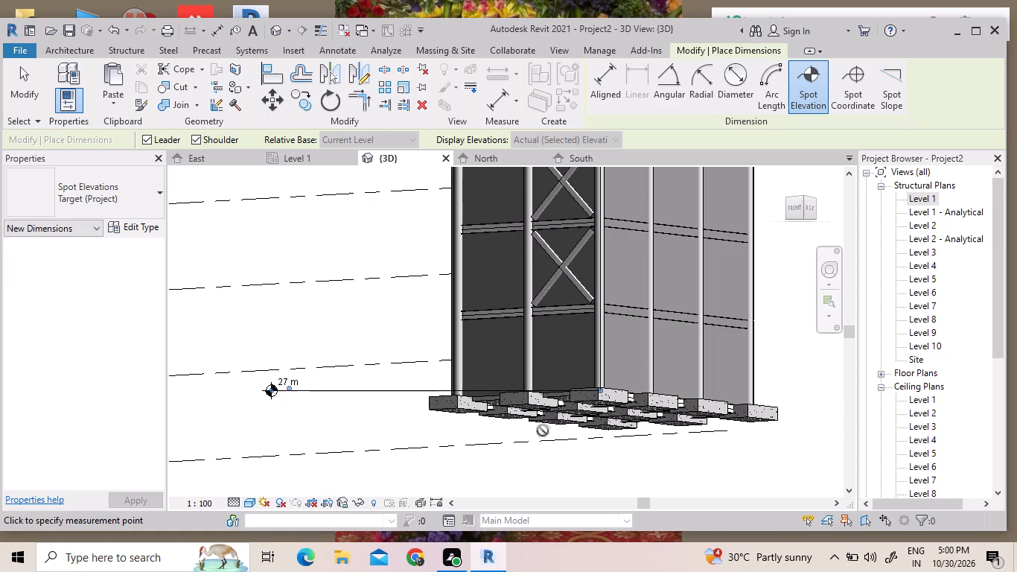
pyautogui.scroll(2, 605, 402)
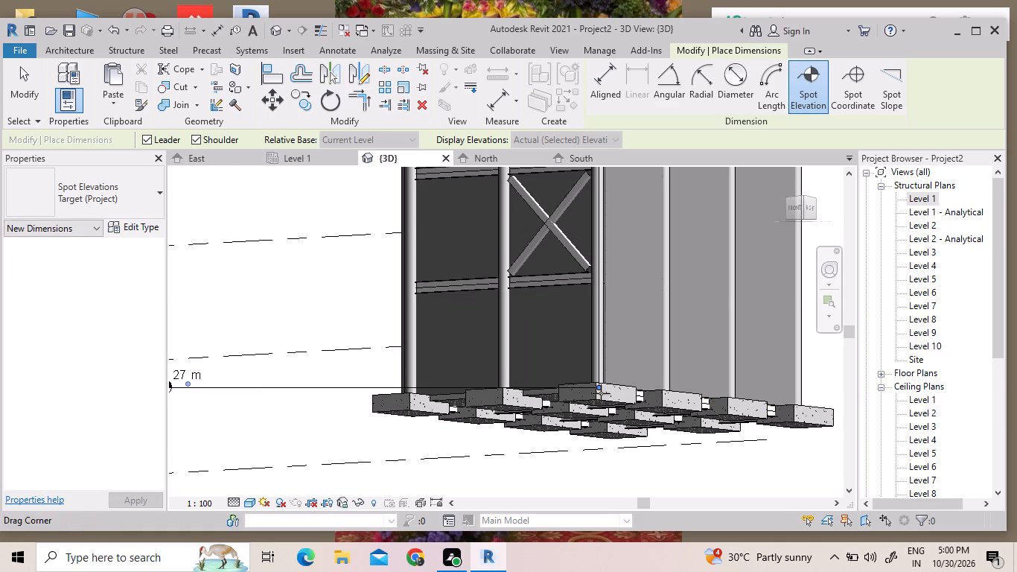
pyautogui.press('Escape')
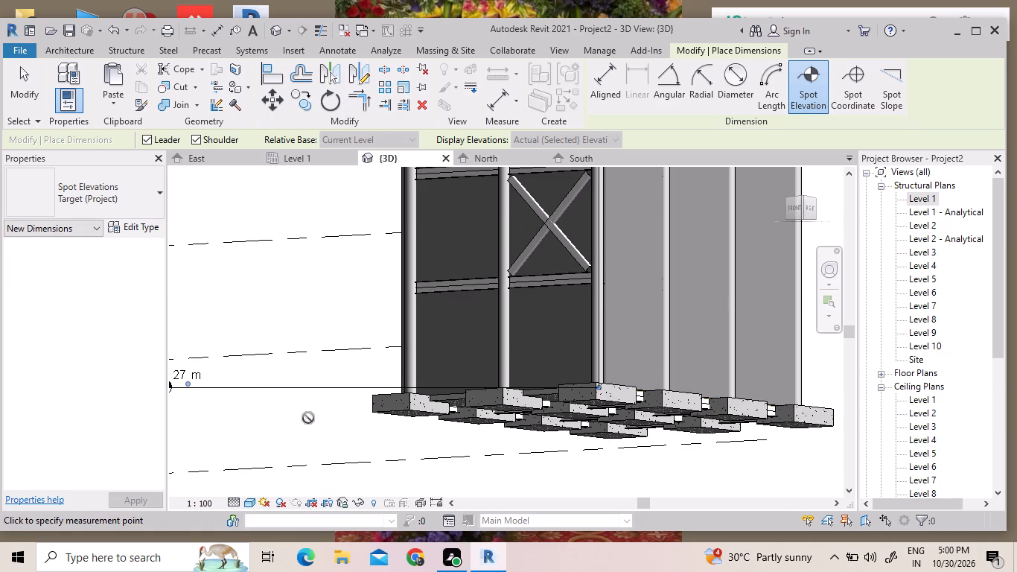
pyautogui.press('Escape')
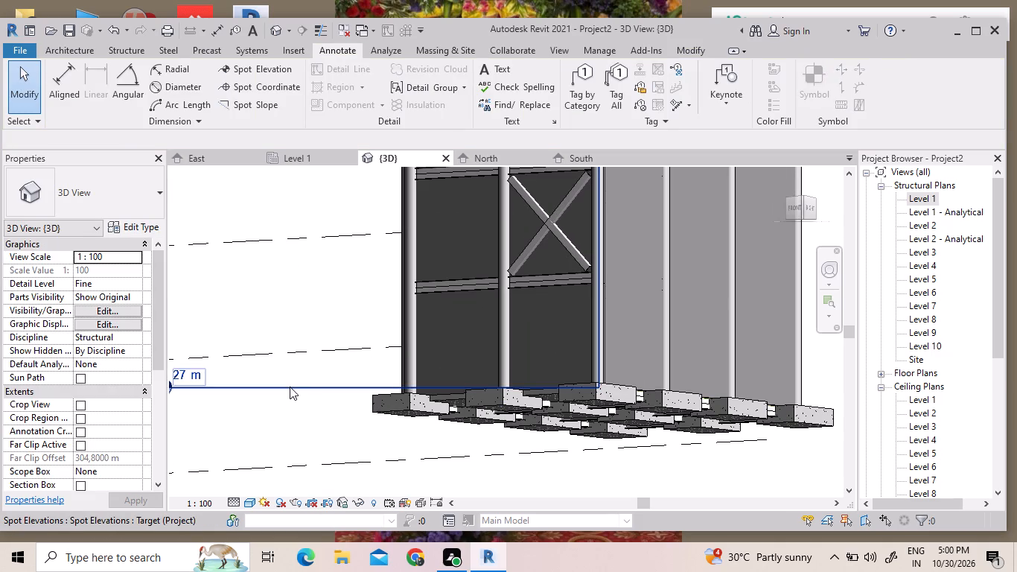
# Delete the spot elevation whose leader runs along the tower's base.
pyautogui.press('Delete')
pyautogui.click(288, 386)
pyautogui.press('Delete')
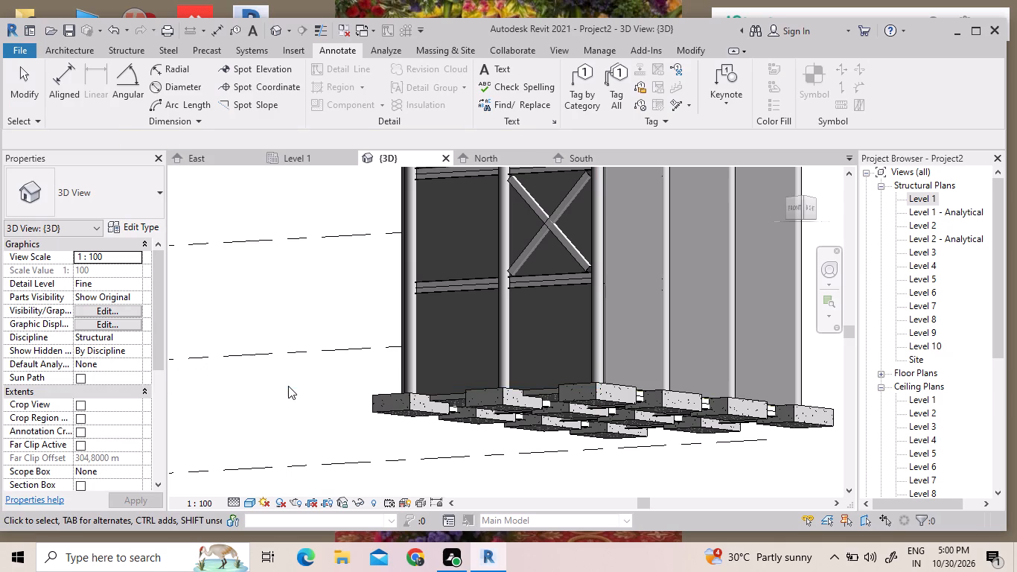
# Place a spot elevation on the top corner between the braced and unbraced faces, with its leader and symbol above the roof.
pyautogui.scroll(-11, 399, 425)
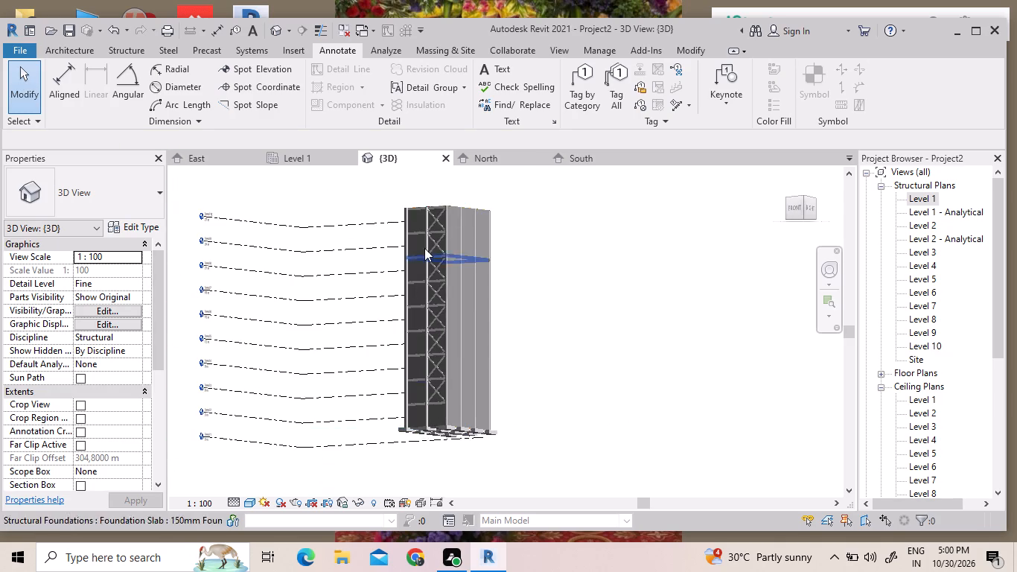
pyautogui.scroll(3, 456, 178)
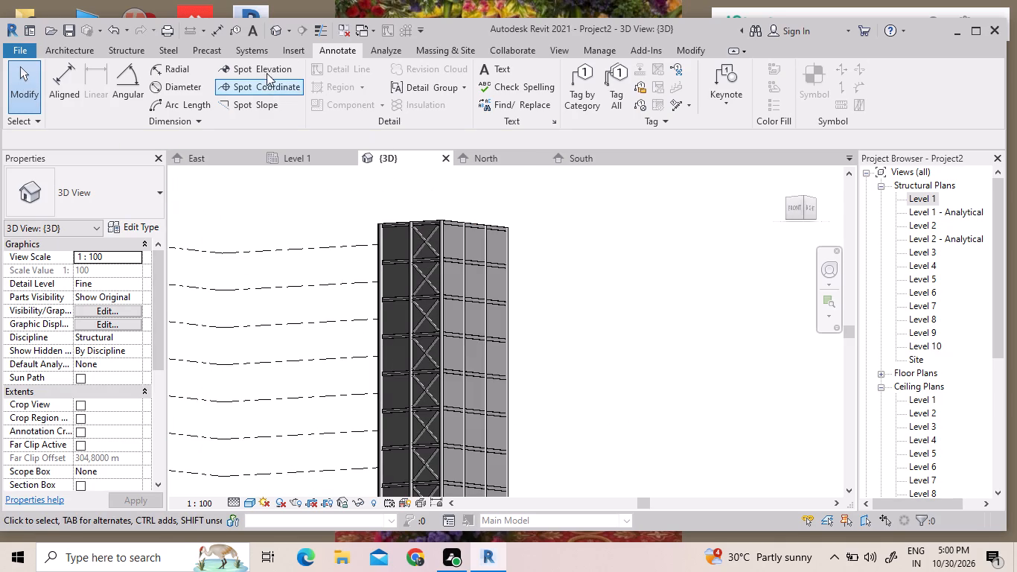
pyautogui.click(261, 64)
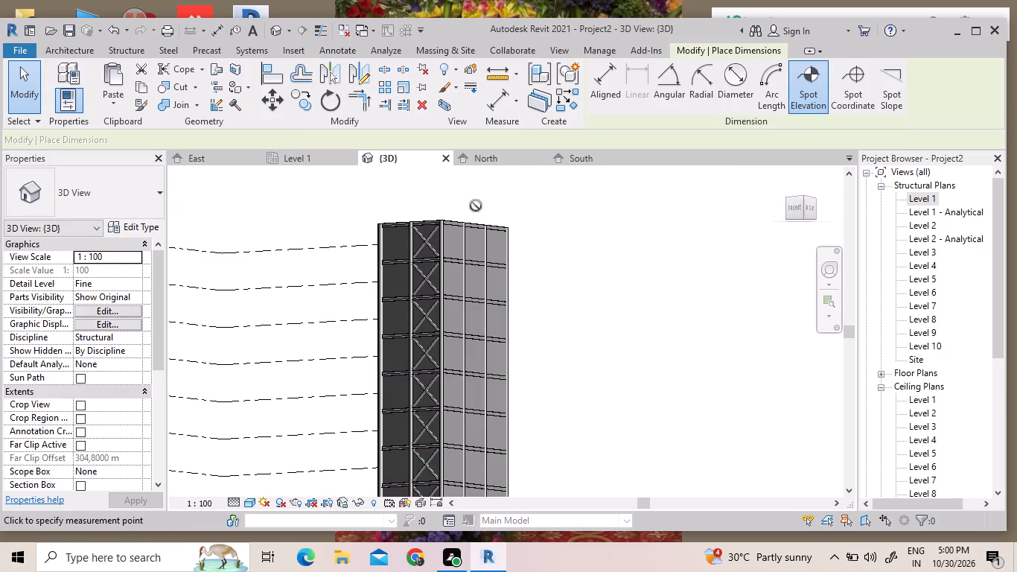
pyautogui.scroll(7, 476, 206)
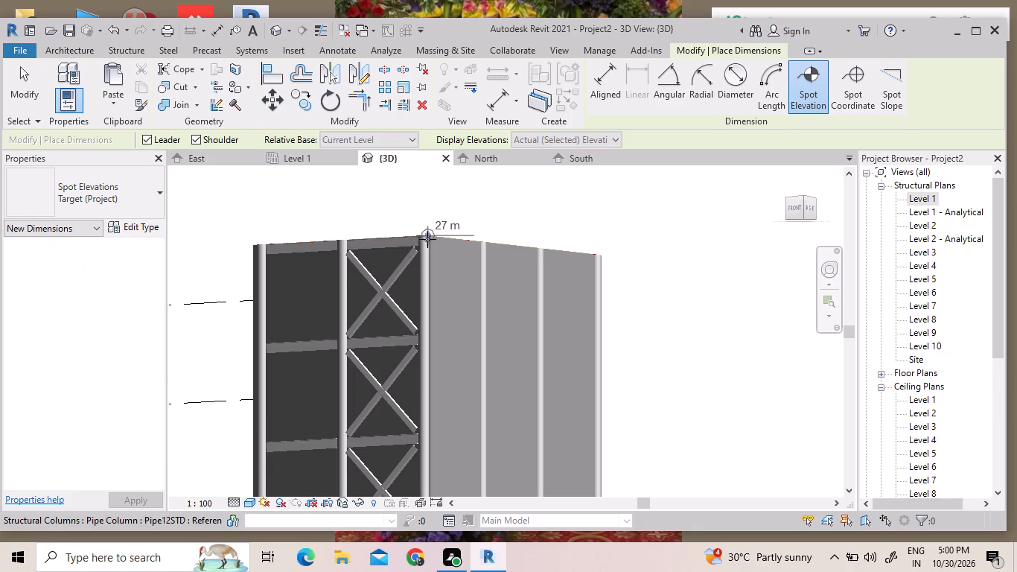
pyautogui.click(419, 238)
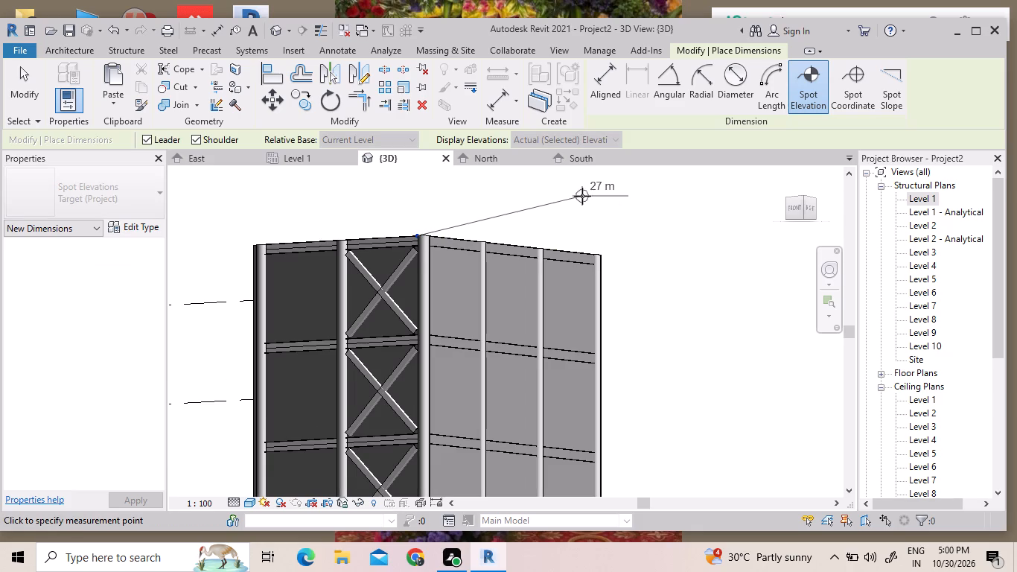
pyautogui.click(578, 193)
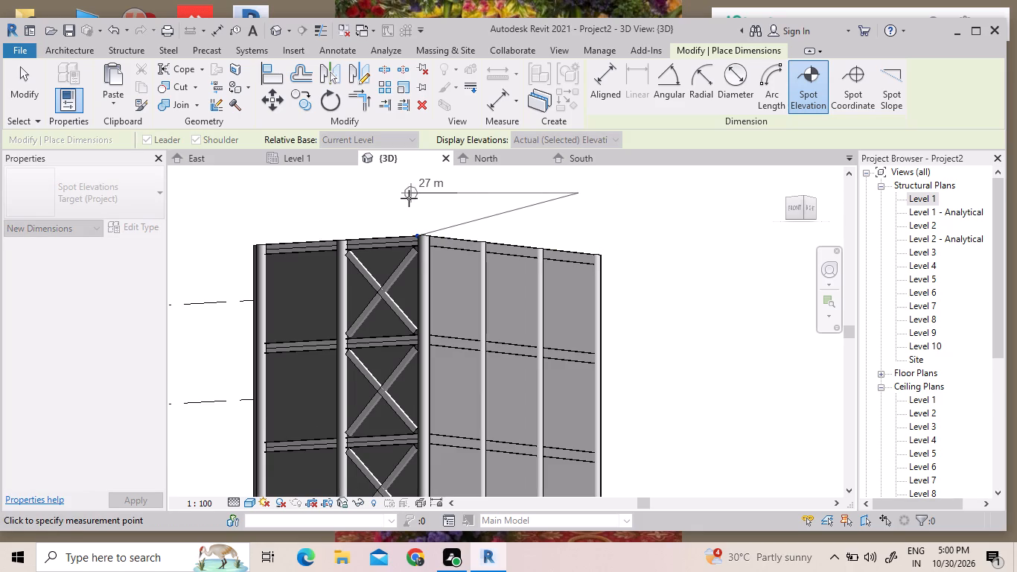
pyautogui.click(407, 198)
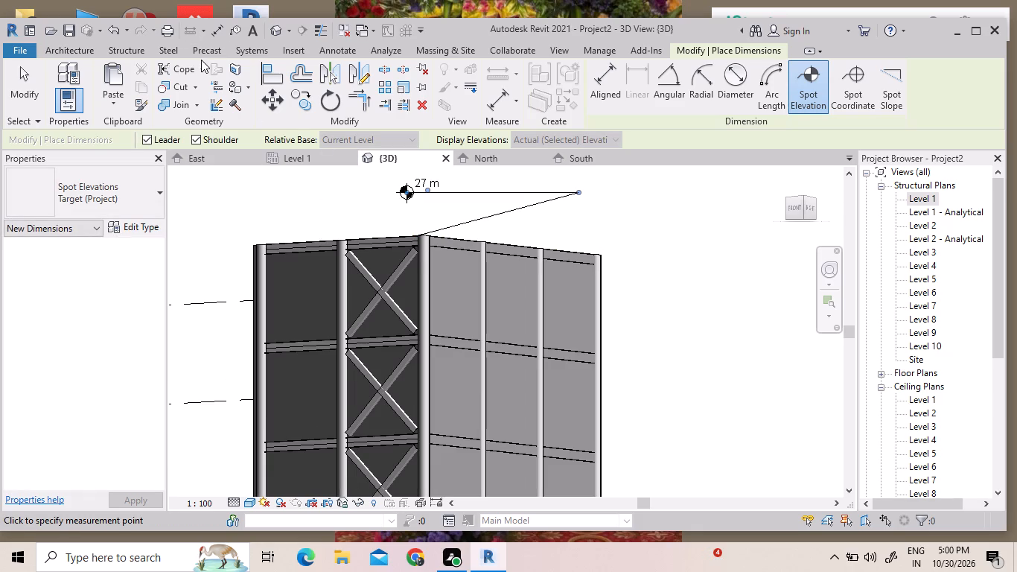
# Place a spot coordinate on the outer top corner of the braced face, with its leader and symbol just above the roof.
pyautogui.click(329, 48)
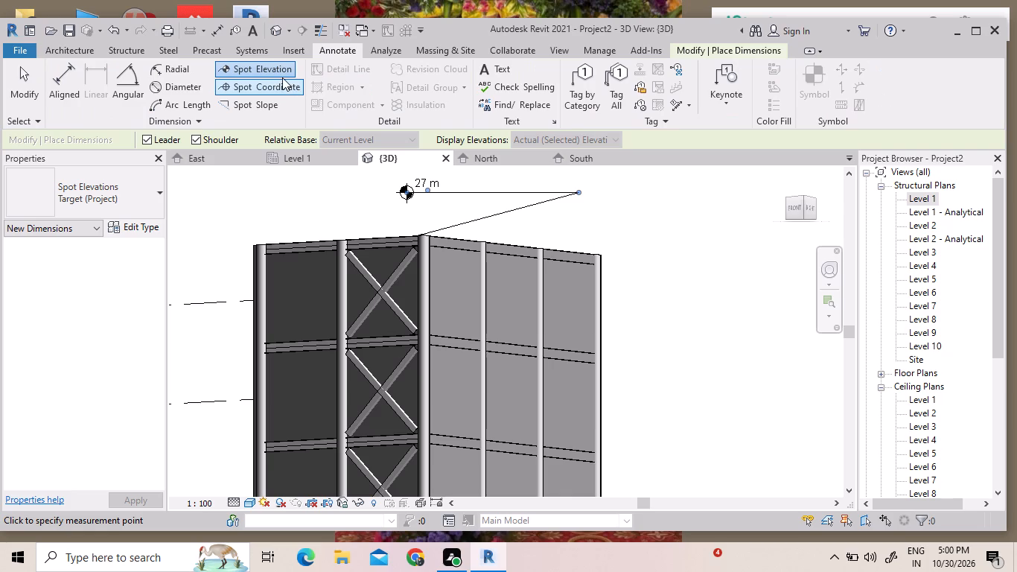
pyautogui.click(278, 87)
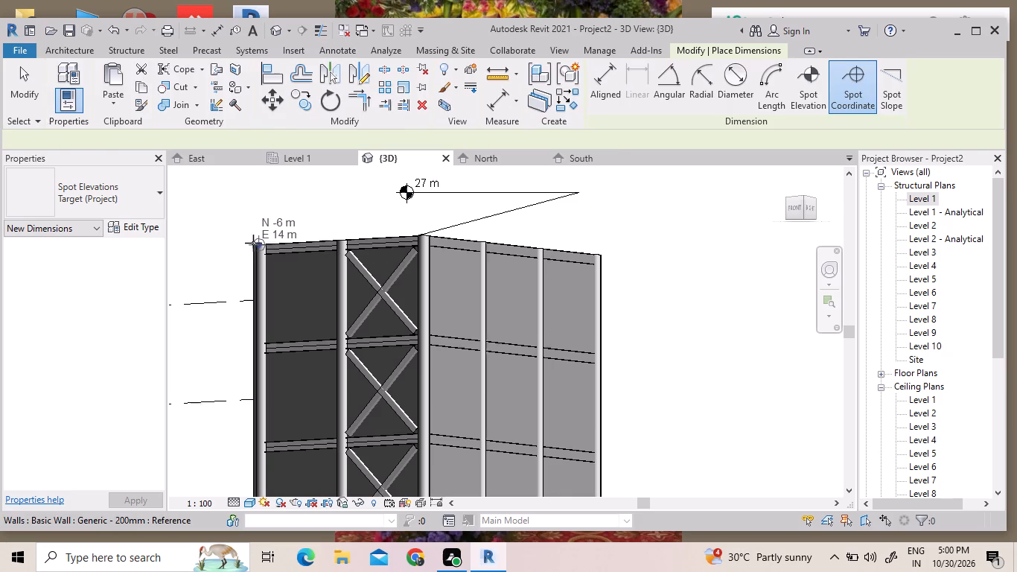
pyautogui.click(253, 243)
pyautogui.click(223, 226)
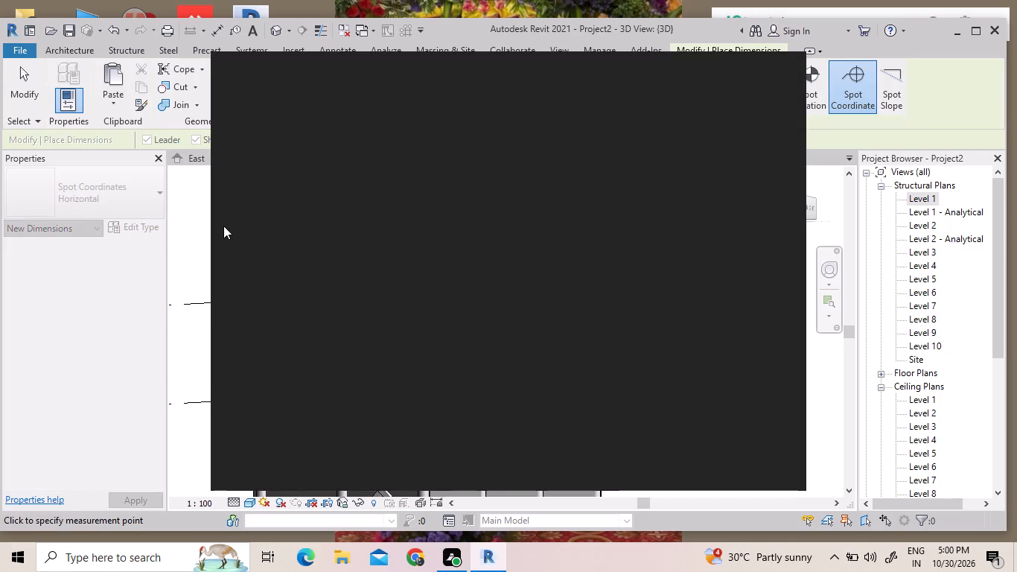
pyautogui.click(777, 69)
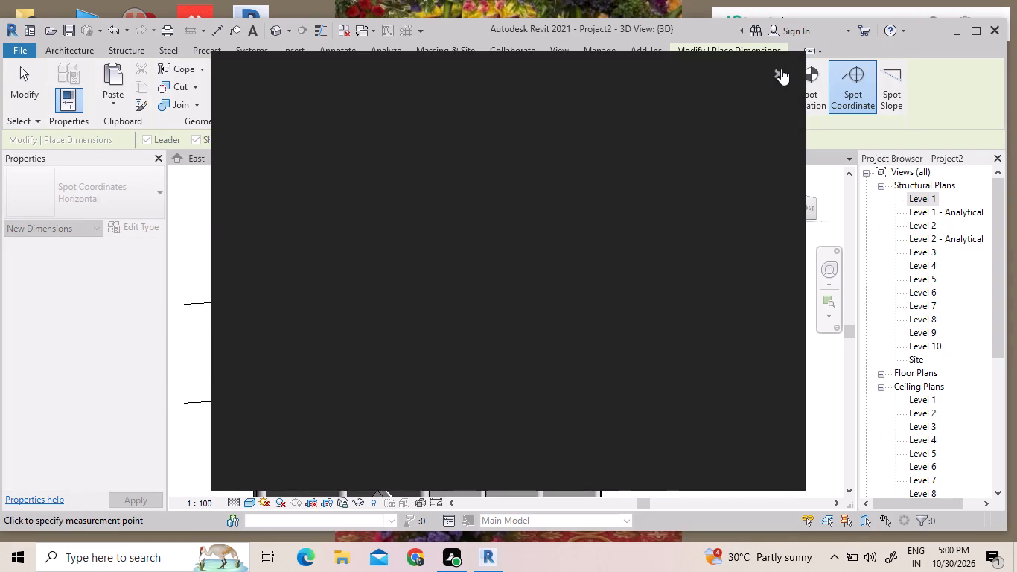
pyautogui.click(218, 220)
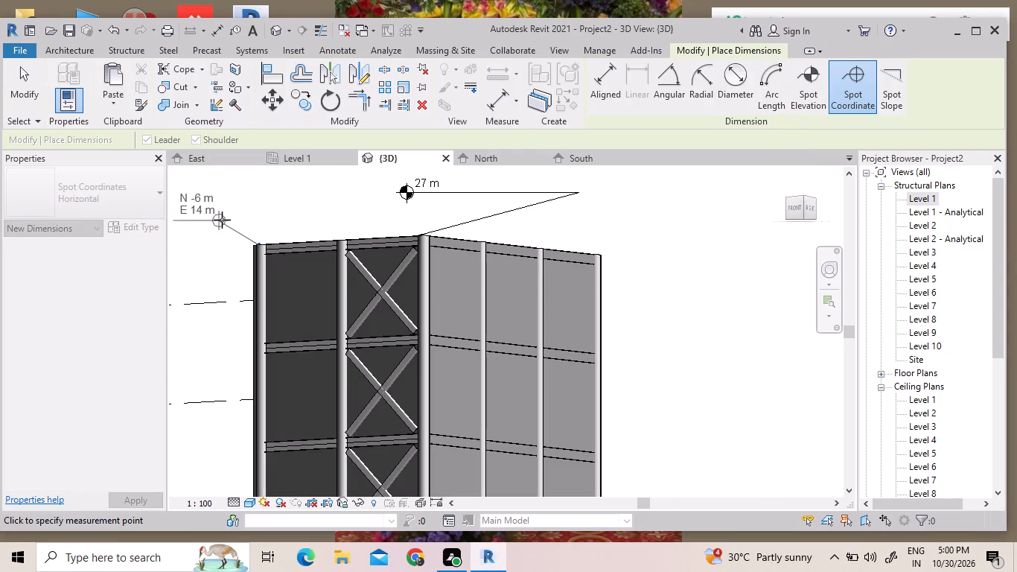
pyautogui.click(305, 229)
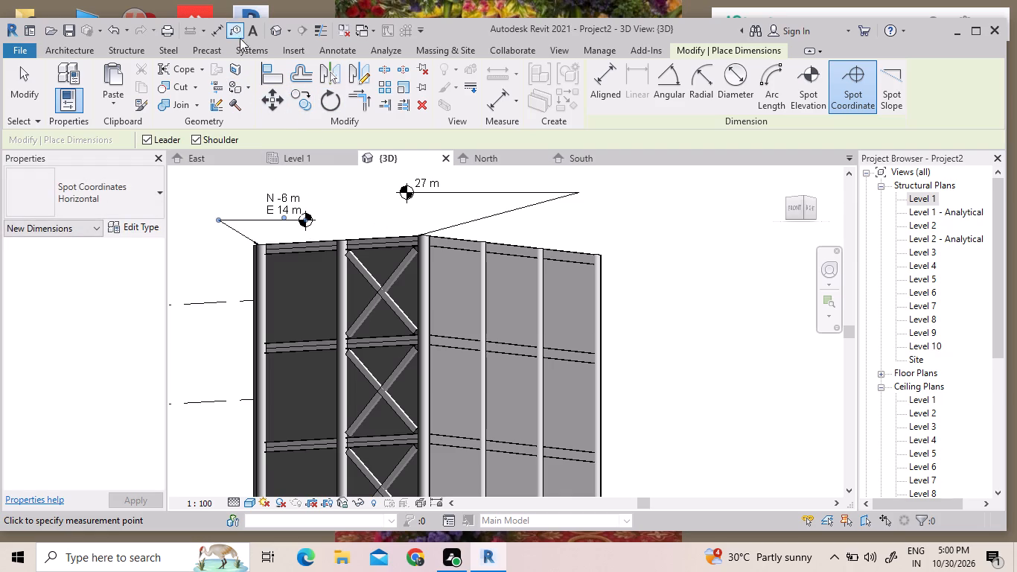
# Place a spot coordinate on the top corner between the braced and unbraced faces, with its leader running outward above the unbraced face.
pyautogui.click(335, 48)
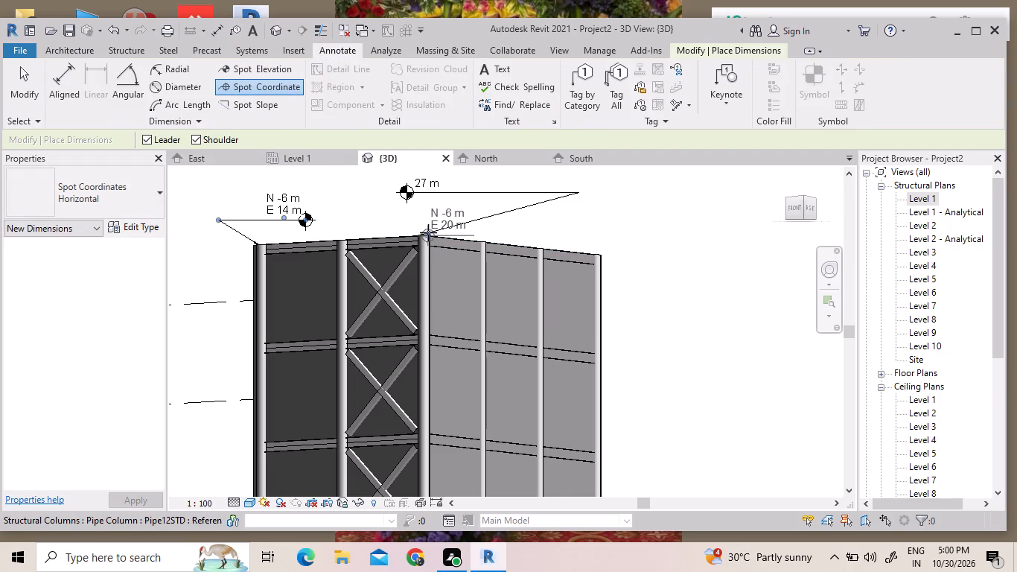
pyautogui.click(424, 235)
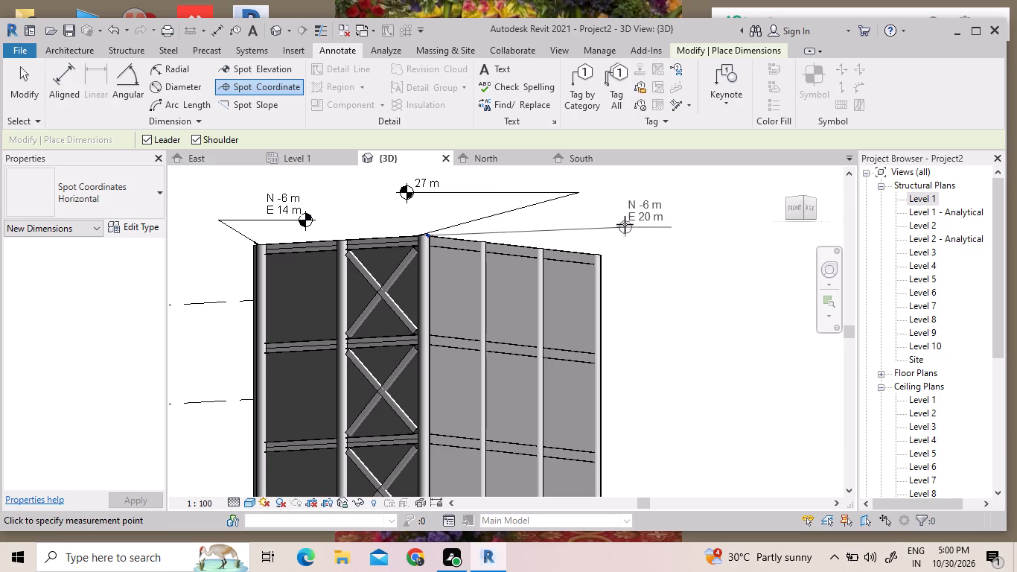
pyautogui.click(623, 222)
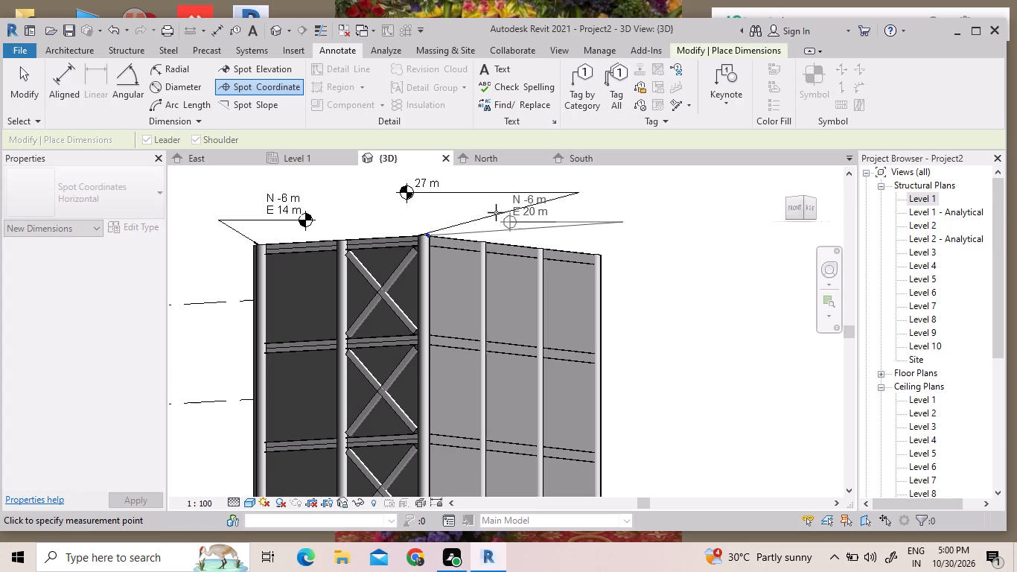
pyautogui.scroll(3, 482, 211)
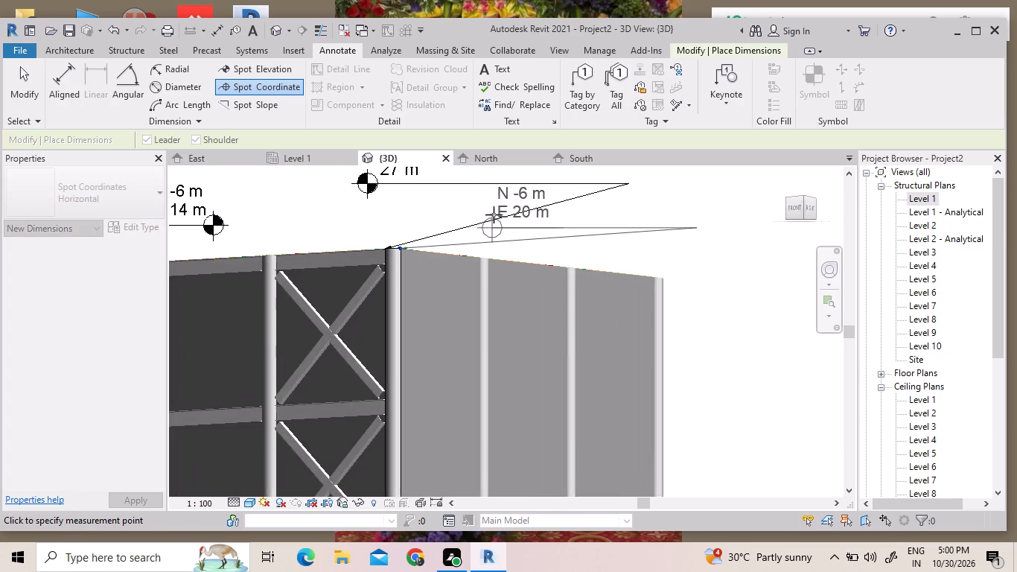
pyautogui.scroll(3, 494, 214)
pyautogui.click(515, 223)
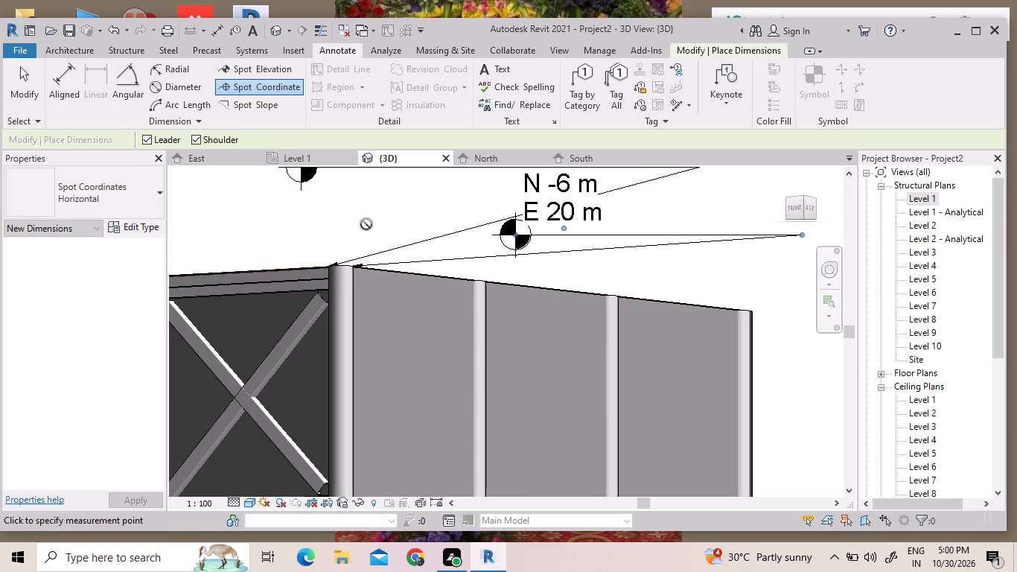
# Place a spot coordinate on the rear top corner behind the unbraced bay of the front face, with its leader and symbol above the roof.
pyautogui.scroll(-2, 366, 228)
pyautogui.scroll(-3, 445, 294)
pyautogui.scroll(-1, 497, 343)
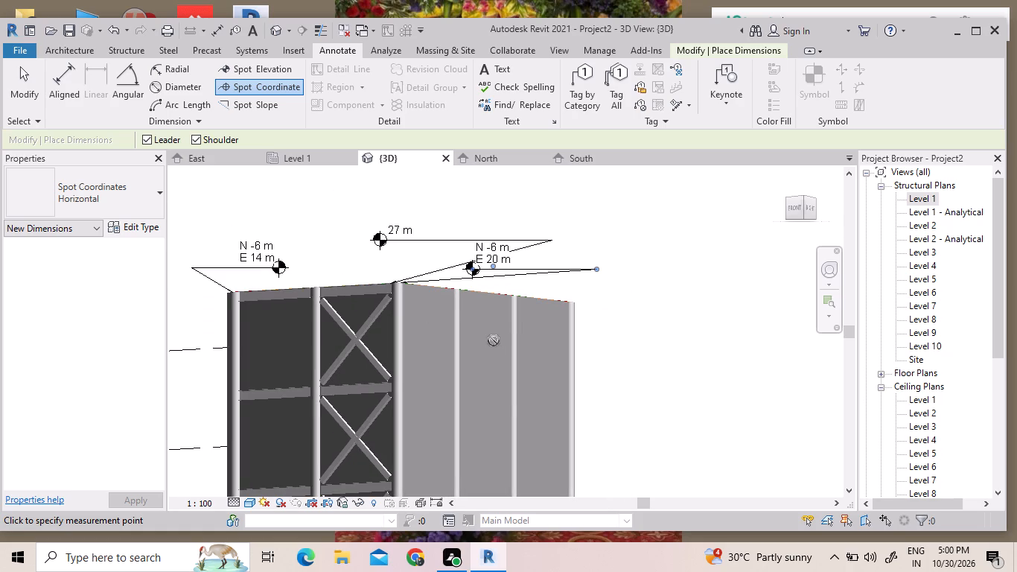
pyautogui.keyDown('shift'); pyautogui.scroll(-1, 494, 343); pyautogui.keyUp('shift')
pyautogui.keyDown('shift'); pyautogui.moveTo(494, 346); pyautogui.dragTo(549, 436, button='middle'); pyautogui.keyUp('shift')
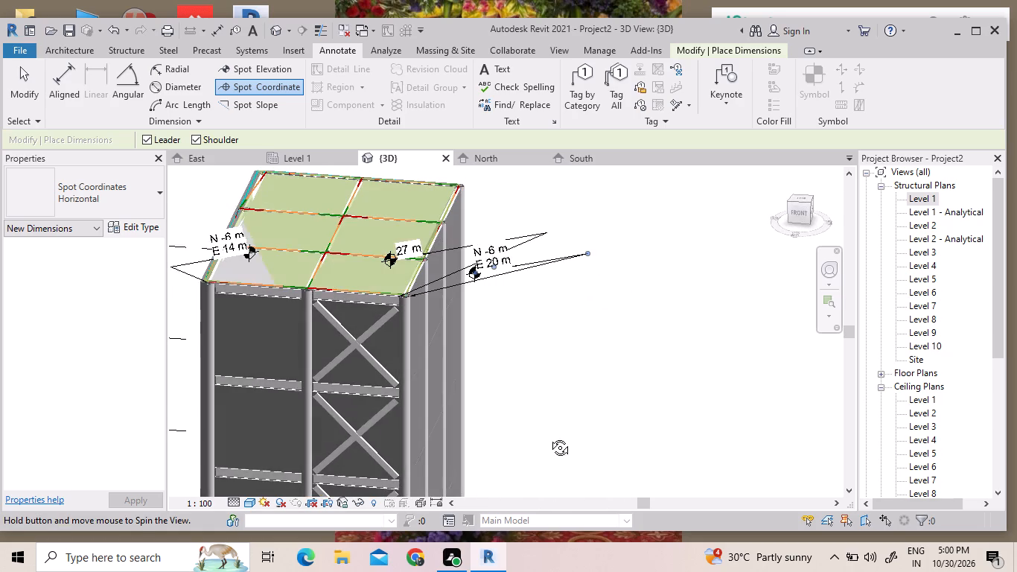
pyautogui.keyDown('shift'); pyautogui.moveTo(549, 436); pyautogui.dragTo(556, 430, button='middle'); pyautogui.keyUp('shift')
pyautogui.moveTo(317, 217); pyautogui.dragTo(418, 299, button='middle')
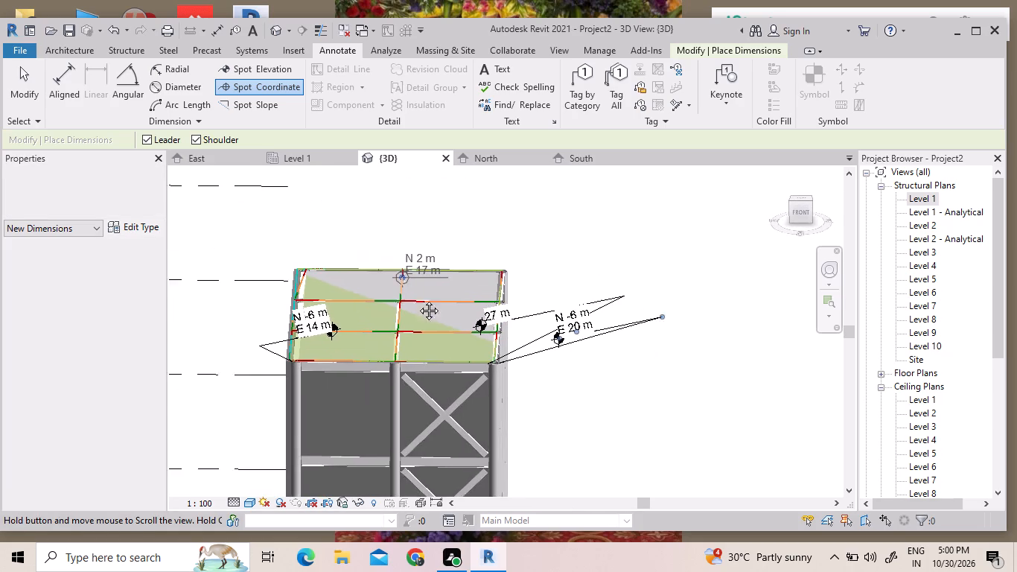
pyautogui.moveTo(418, 299); pyautogui.dragTo(420, 303, button='middle')
pyautogui.scroll(6, 390, 280)
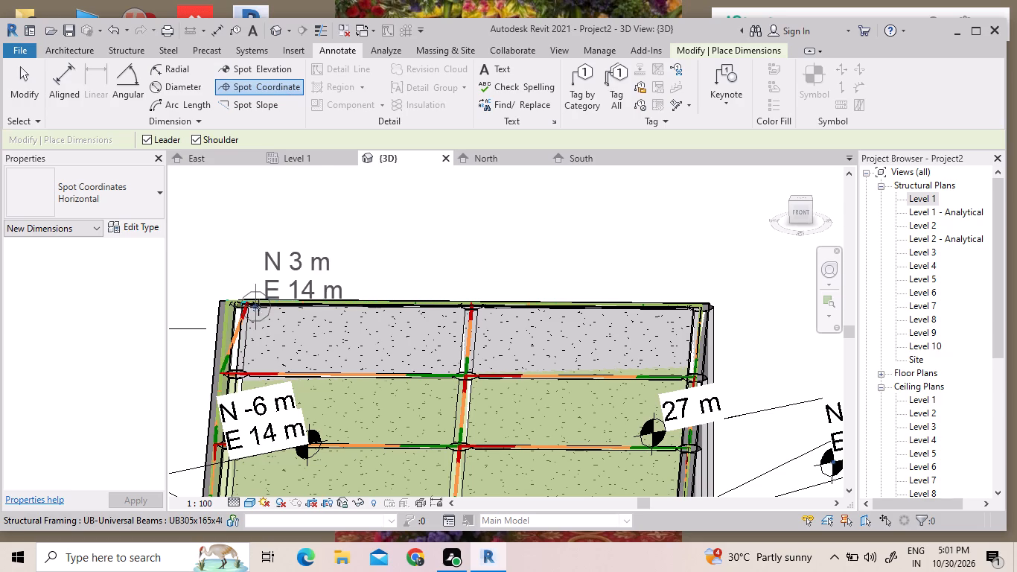
pyautogui.moveTo(250, 304); pyautogui.dragTo(211, 230)
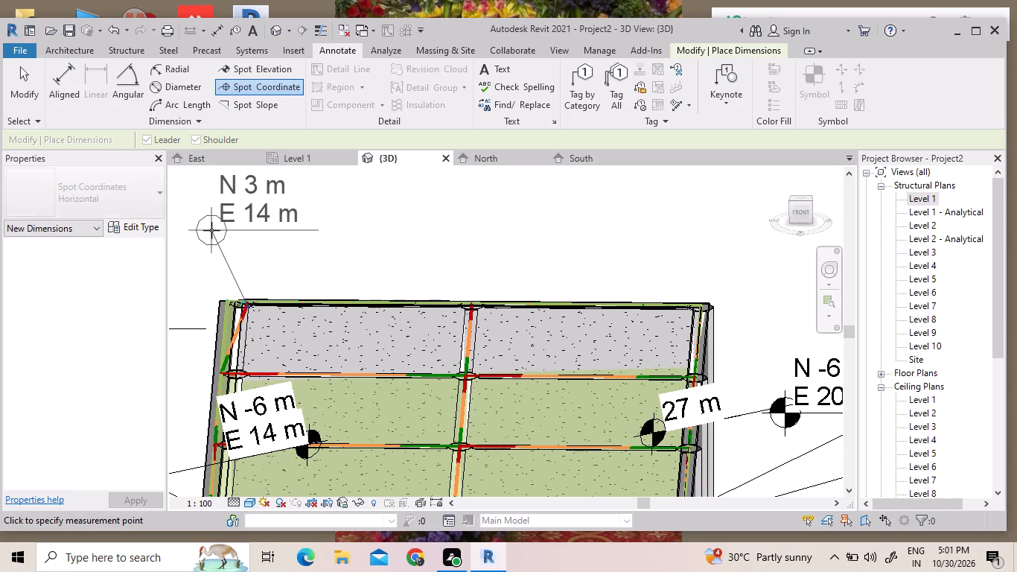
pyautogui.click(233, 236)
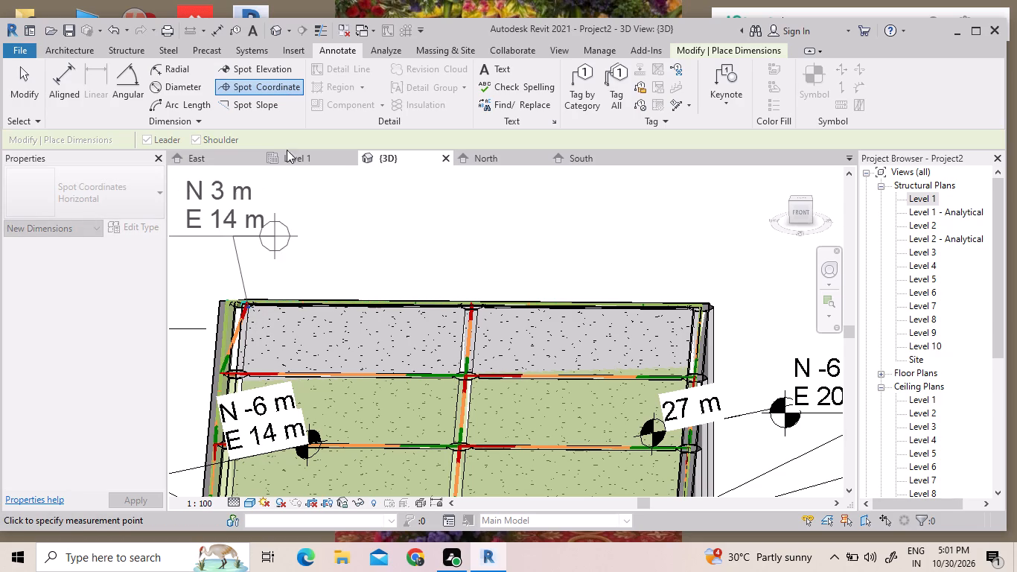
pyautogui.click(331, 200)
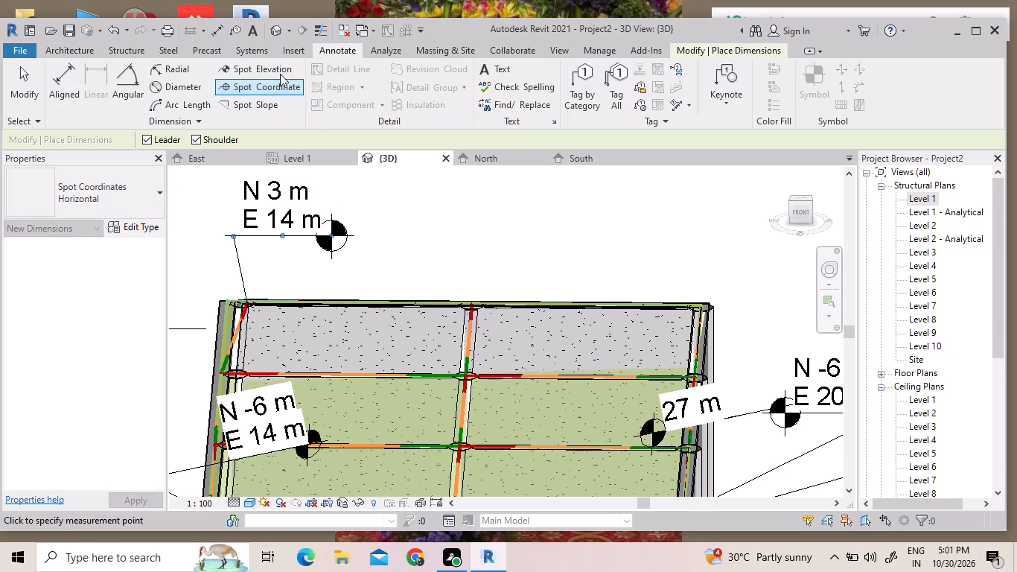
# Place a spot coordinate on the other rear top corner, behind the braced bay, with its leader and symbol above the roof.
pyautogui.click(706, 305)
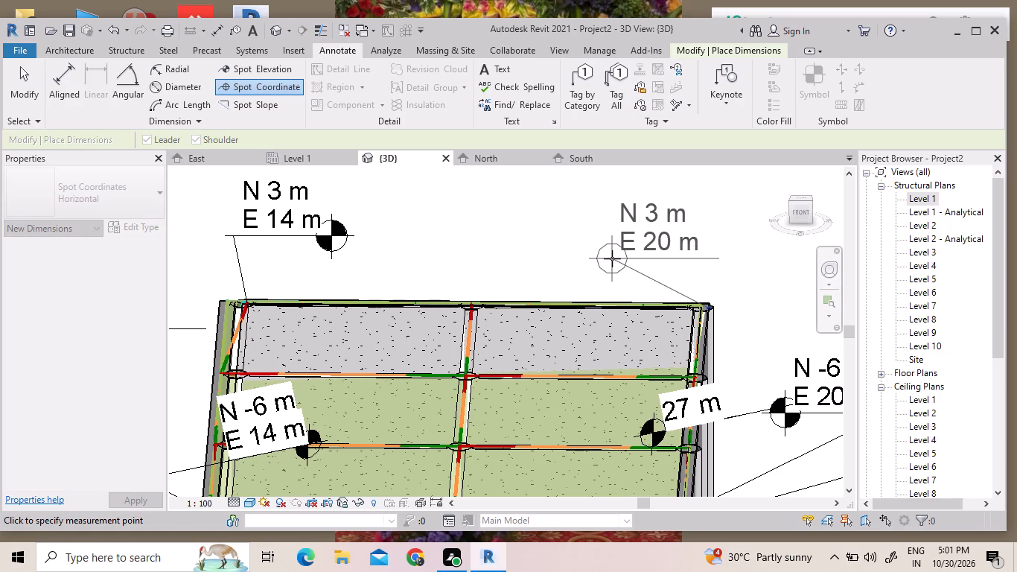
pyautogui.click(609, 256)
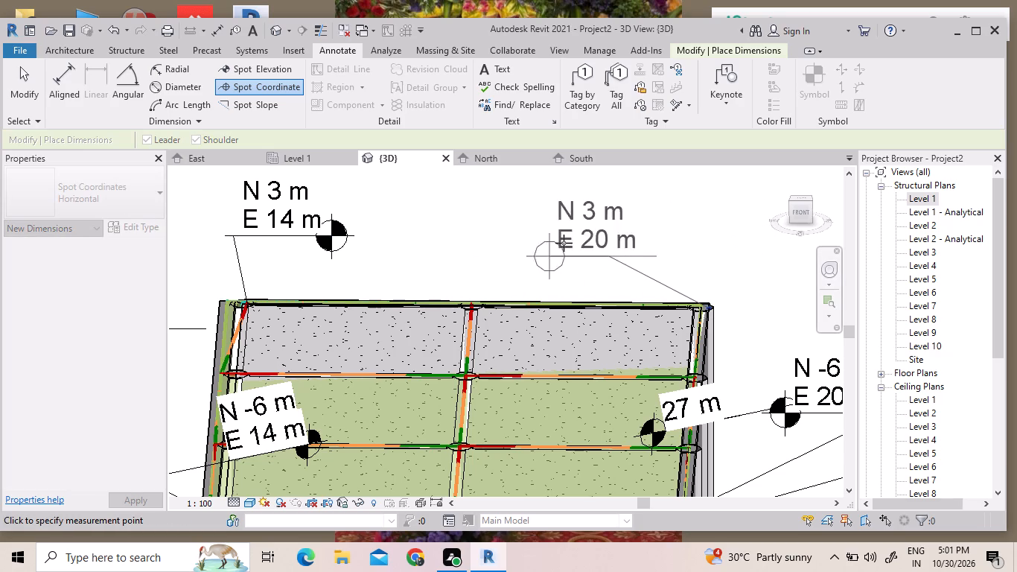
pyautogui.click(714, 227)
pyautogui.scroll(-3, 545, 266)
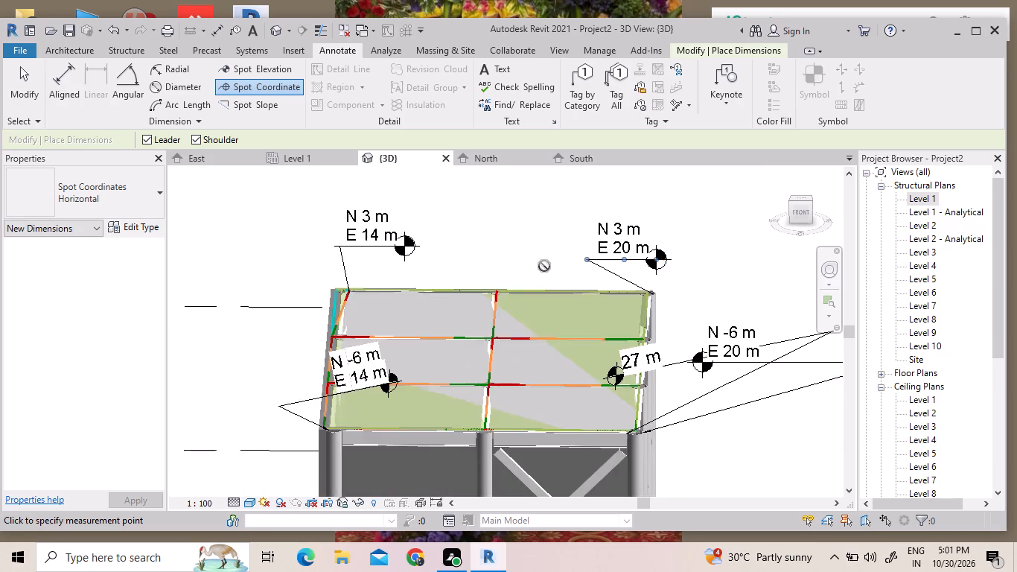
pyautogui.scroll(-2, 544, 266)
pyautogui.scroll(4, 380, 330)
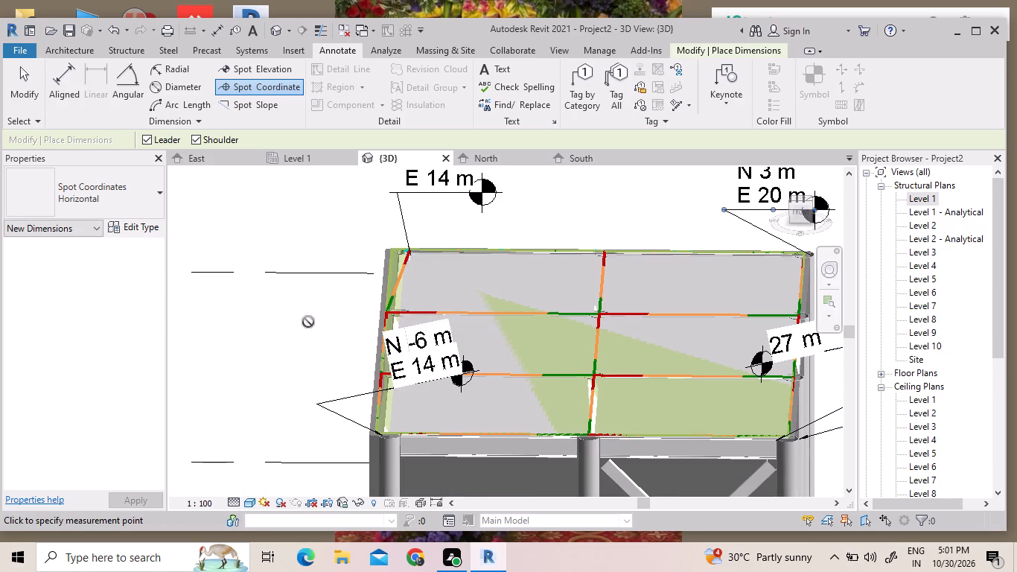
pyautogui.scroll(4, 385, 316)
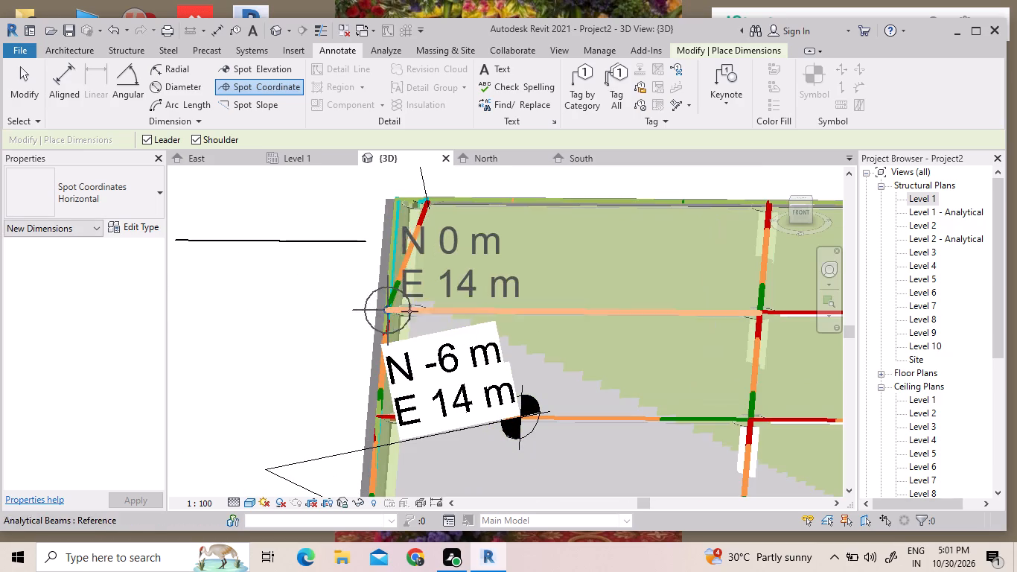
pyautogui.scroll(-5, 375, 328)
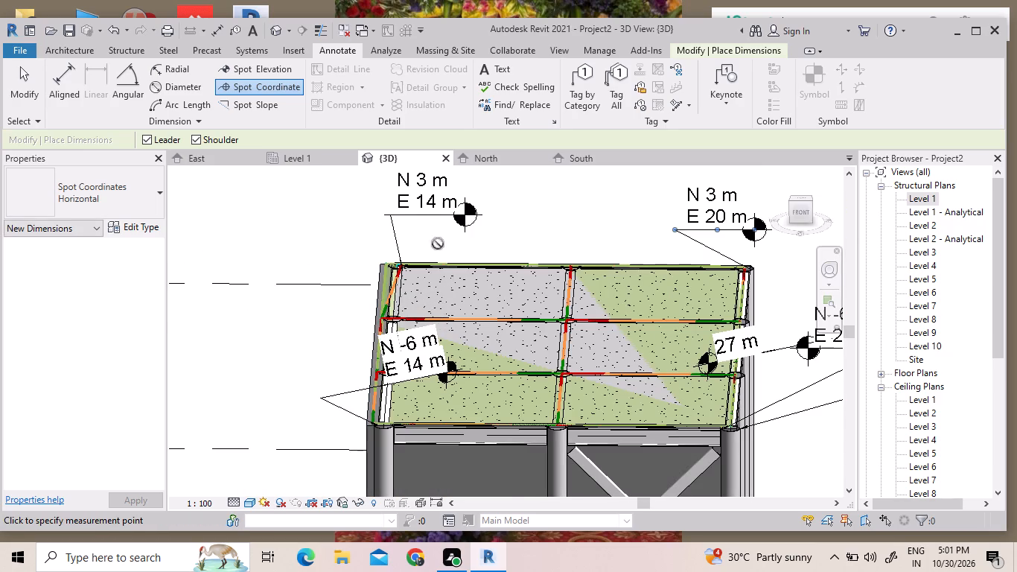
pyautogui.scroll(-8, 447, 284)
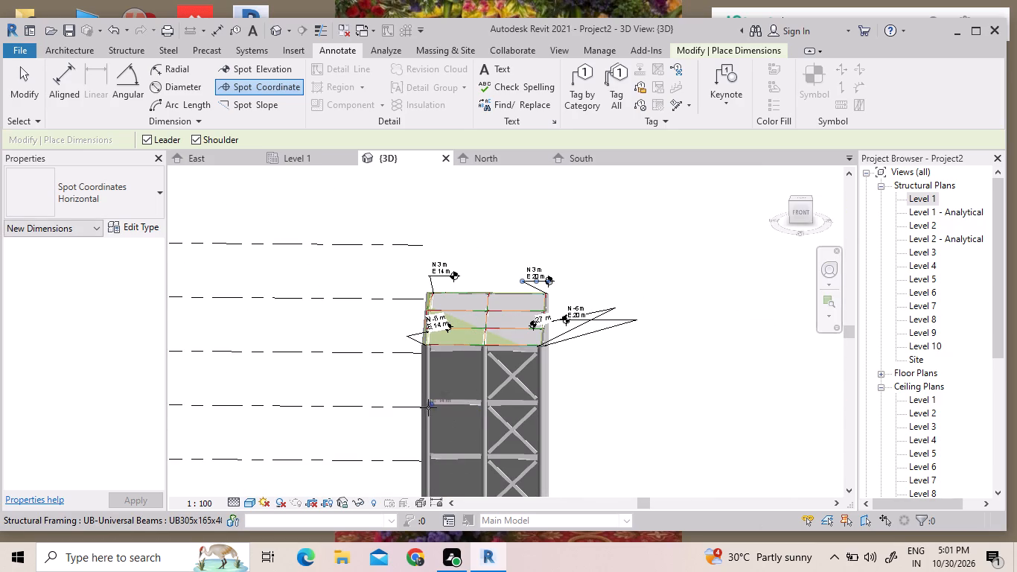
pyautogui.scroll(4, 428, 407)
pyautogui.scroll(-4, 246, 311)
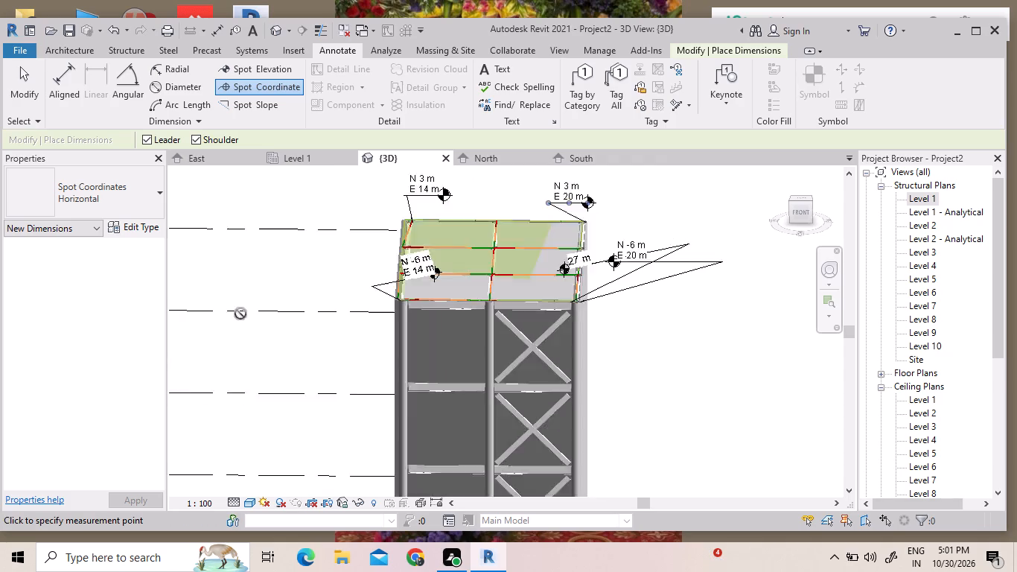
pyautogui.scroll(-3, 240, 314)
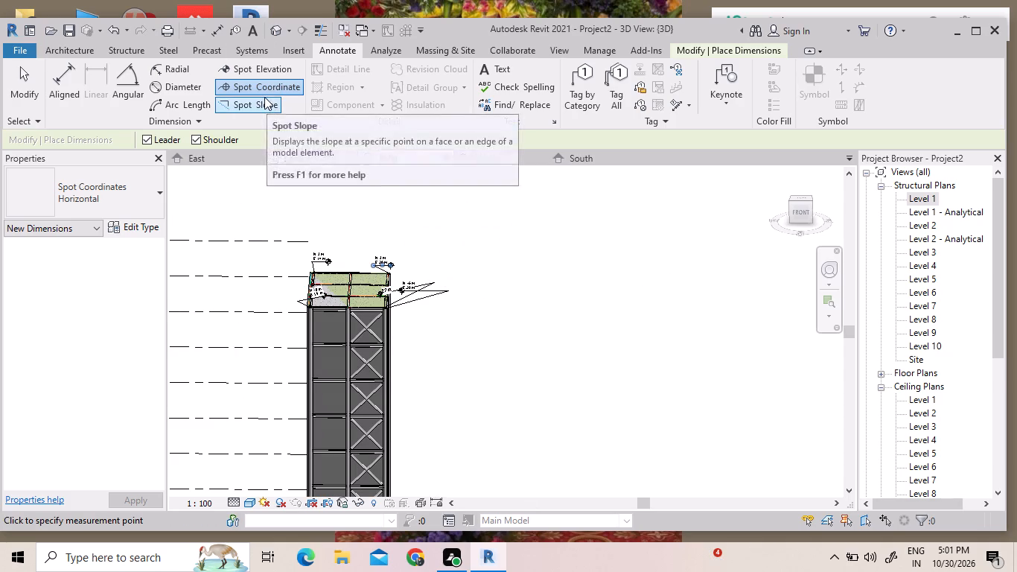
# Place a spot elevation at the top of the front face's middle column, with its leader running outward past the braced bay.
pyautogui.click(261, 71)
pyautogui.scroll(-4, 432, 204)
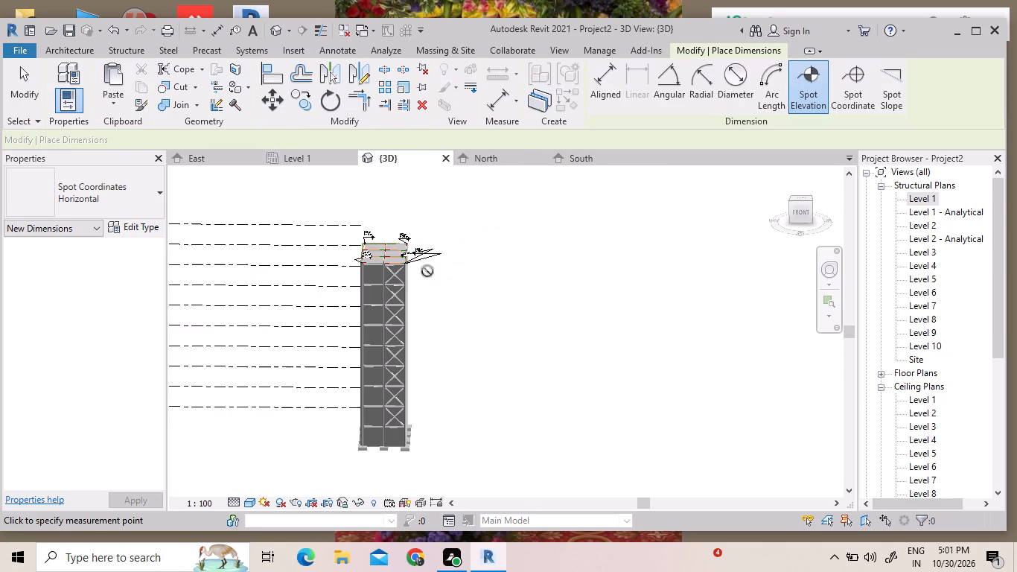
pyautogui.scroll(11, 400, 287)
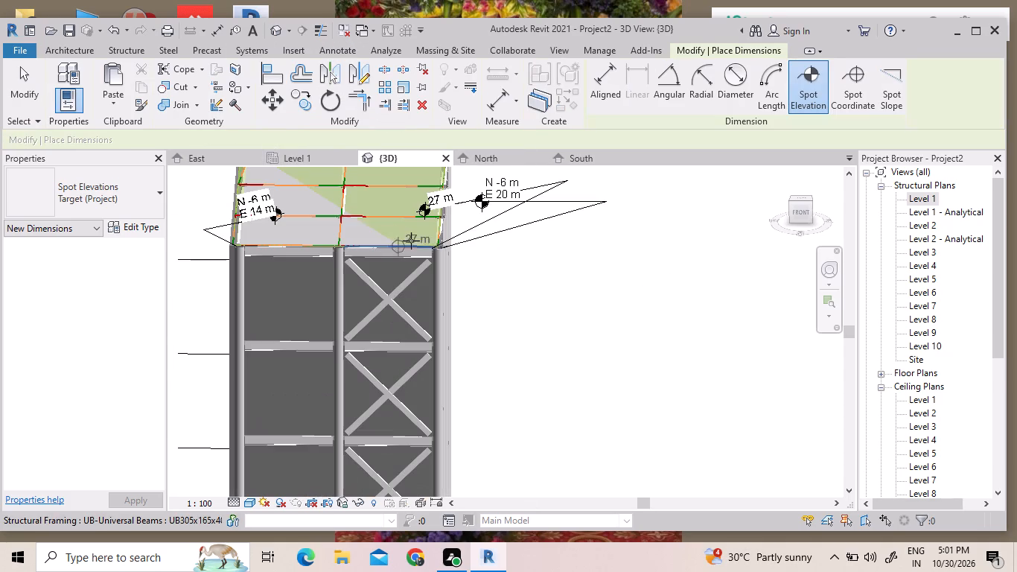
pyautogui.click(338, 248)
pyautogui.click(637, 244)
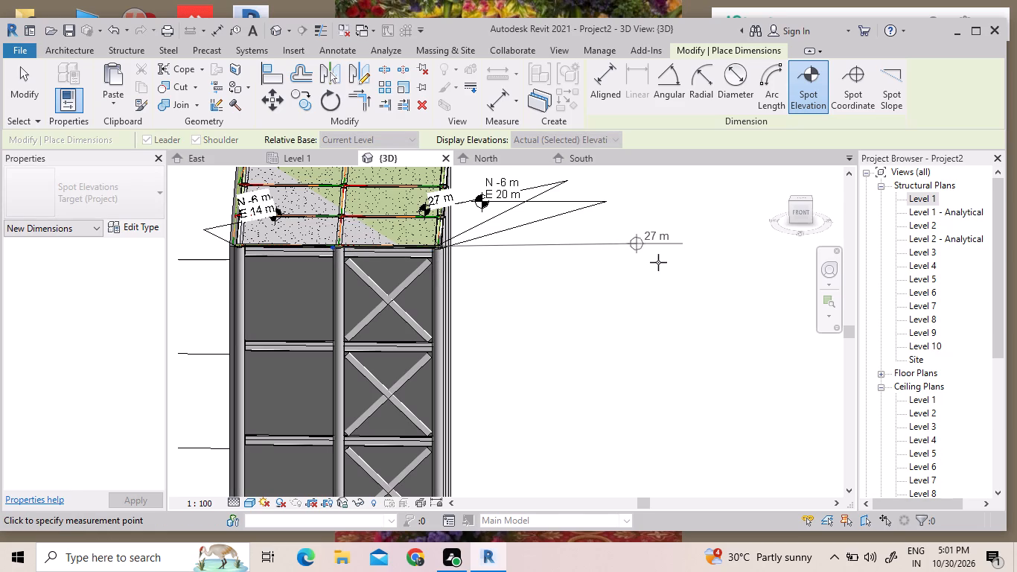
pyautogui.click(702, 260)
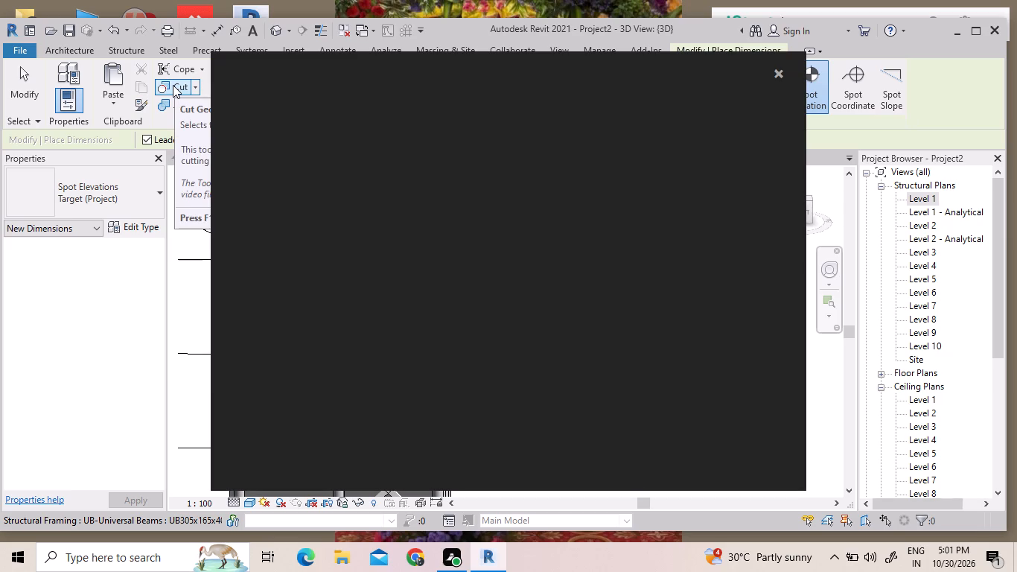
pyautogui.click(777, 67)
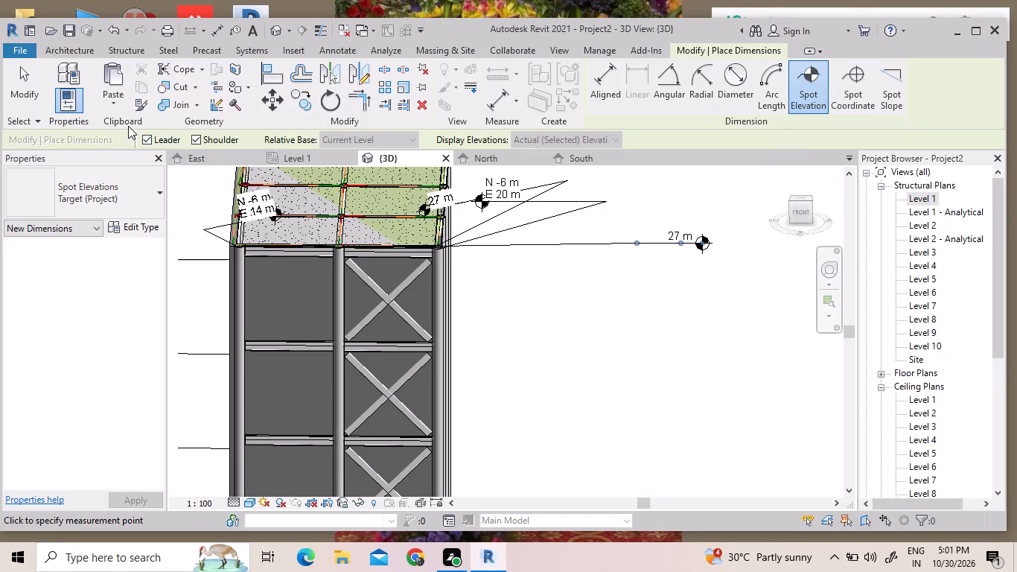
# Place a spot elevation on the tower's edge beside the braced bays at the first beam line below the roof, with its leader outward.
pyautogui.click(357, 46)
pyautogui.click(258, 71)
pyautogui.scroll(-3, 318, 146)
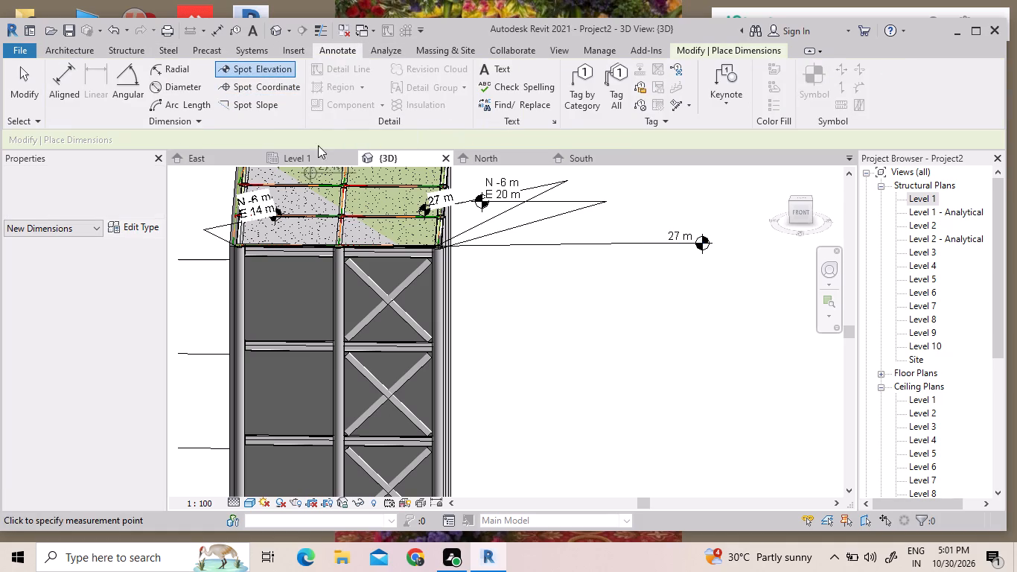
pyautogui.scroll(-1, 318, 145)
pyautogui.scroll(-5, 451, 330)
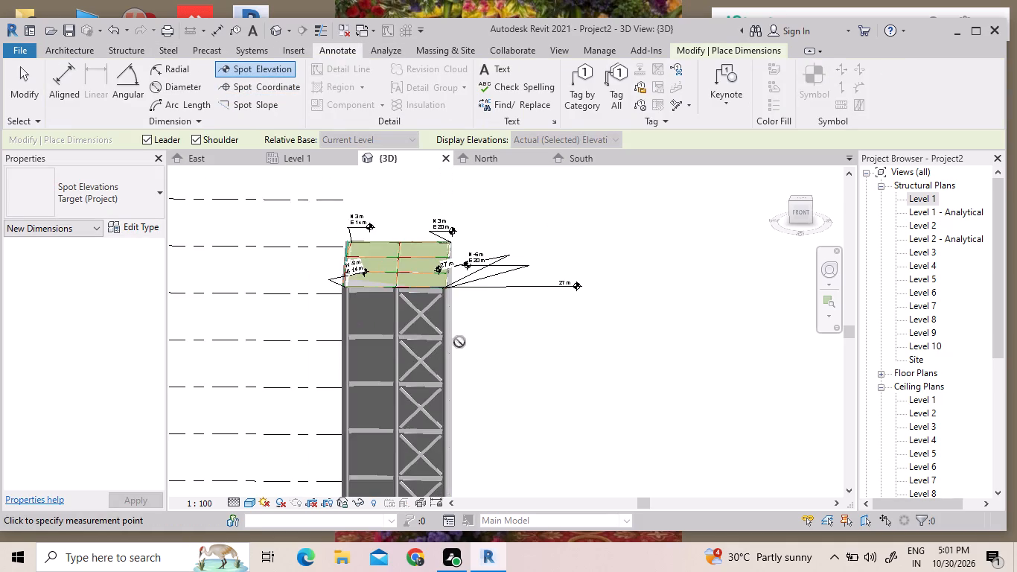
pyautogui.scroll(4, 459, 342)
pyautogui.click(444, 335)
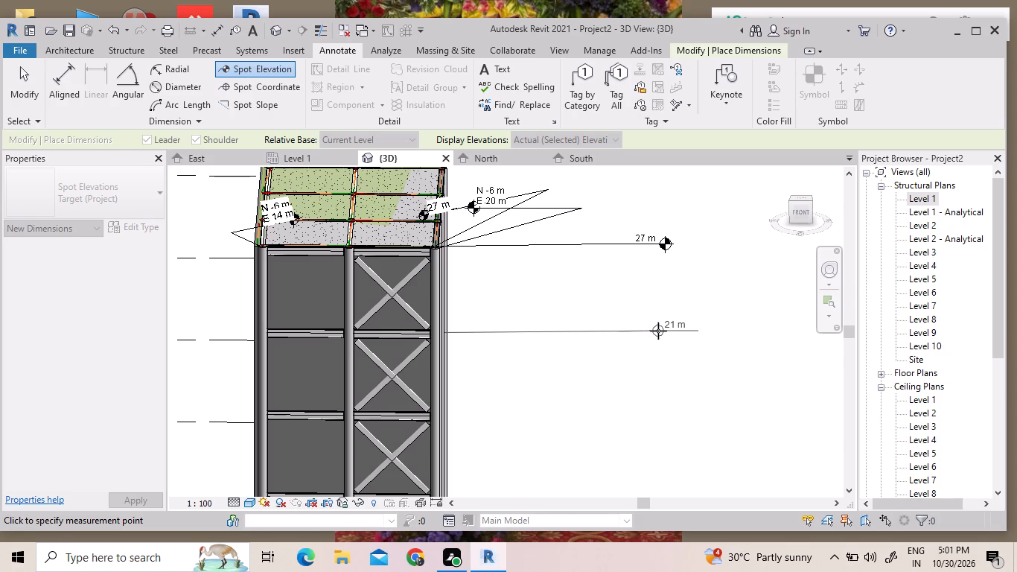
pyautogui.click(657, 331)
pyautogui.click(705, 318)
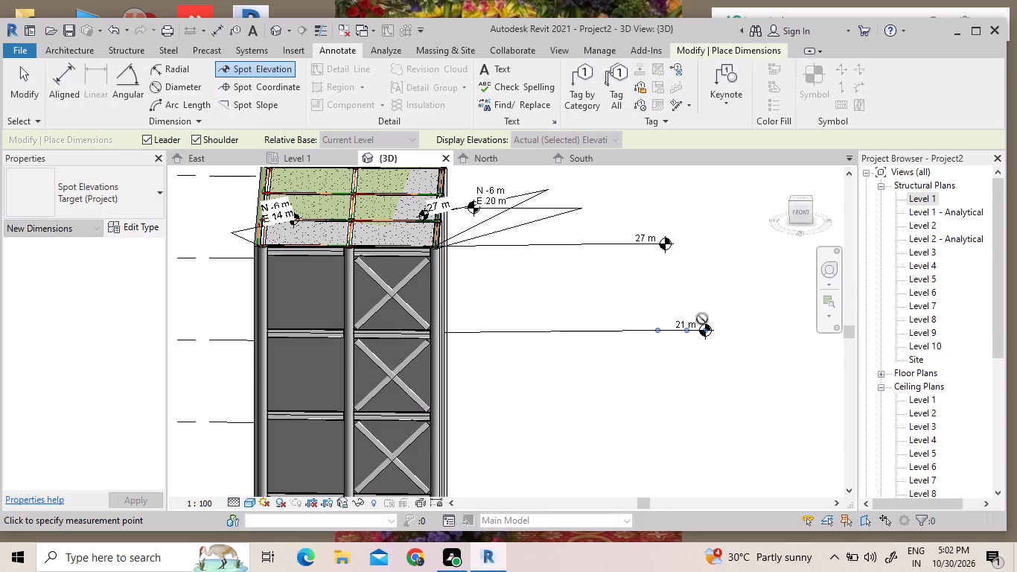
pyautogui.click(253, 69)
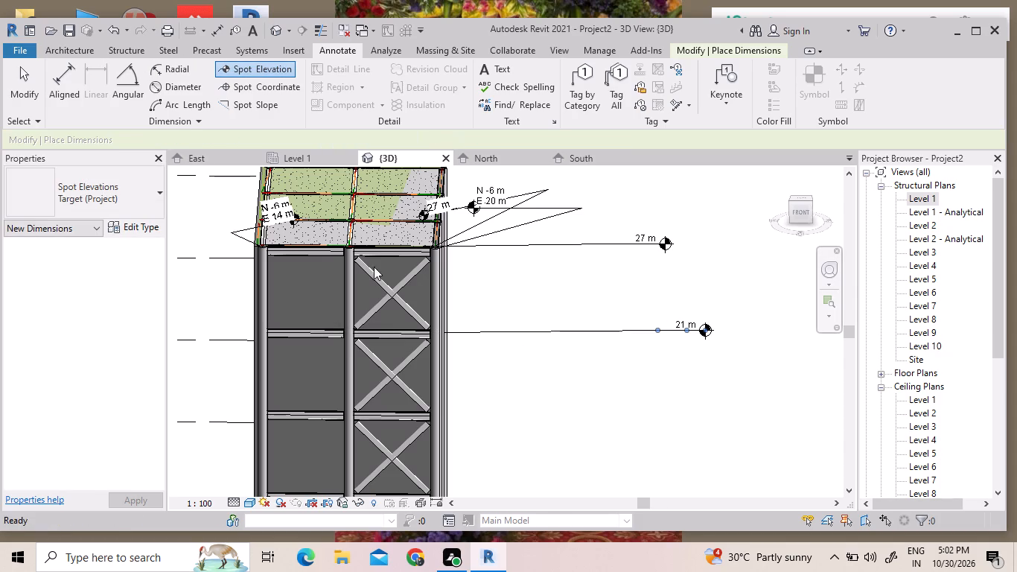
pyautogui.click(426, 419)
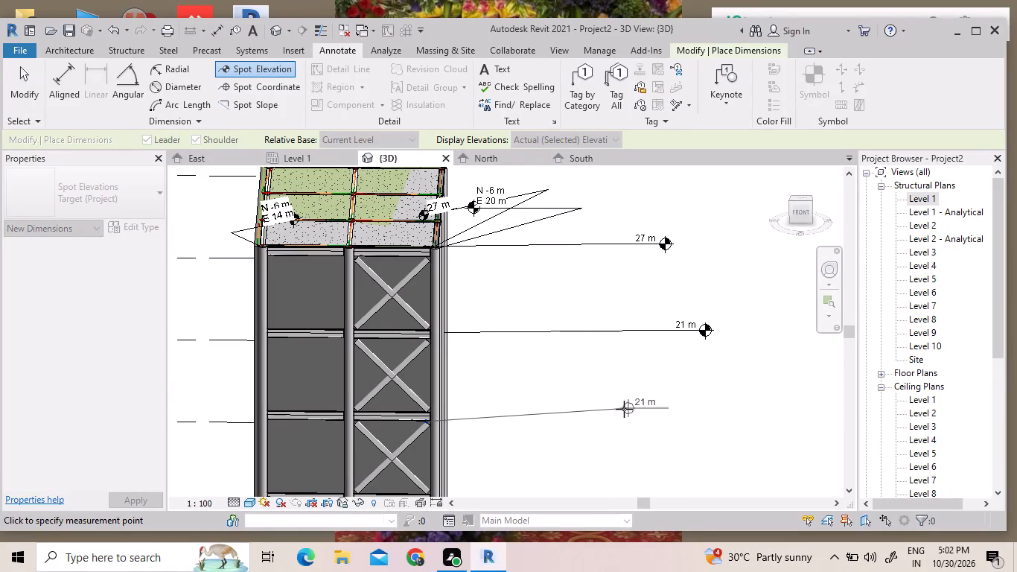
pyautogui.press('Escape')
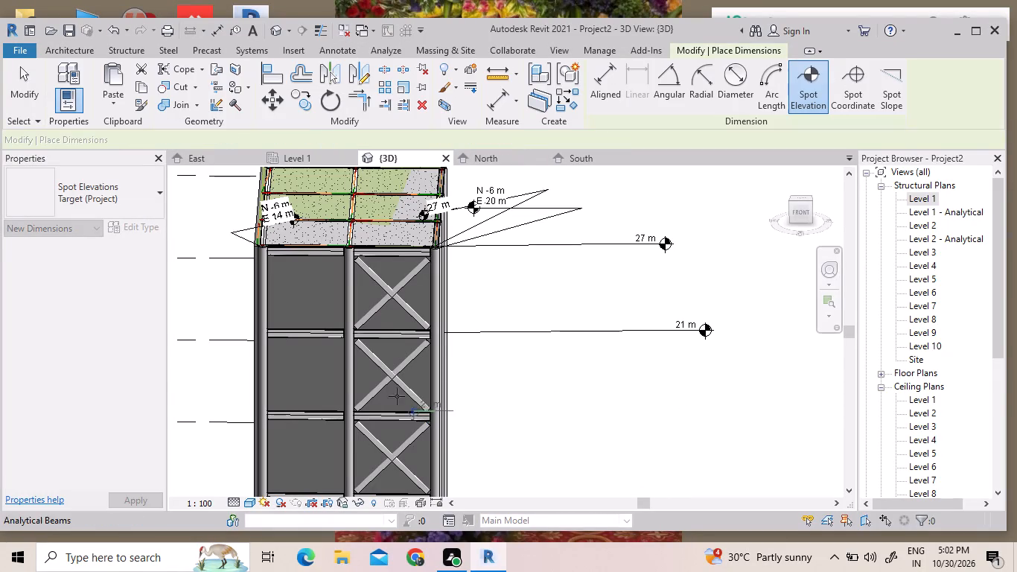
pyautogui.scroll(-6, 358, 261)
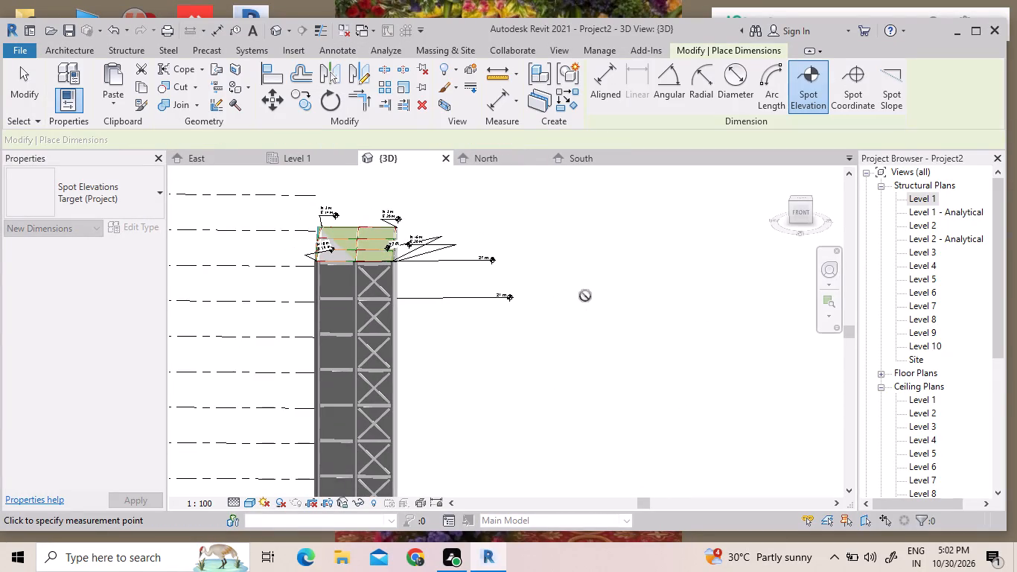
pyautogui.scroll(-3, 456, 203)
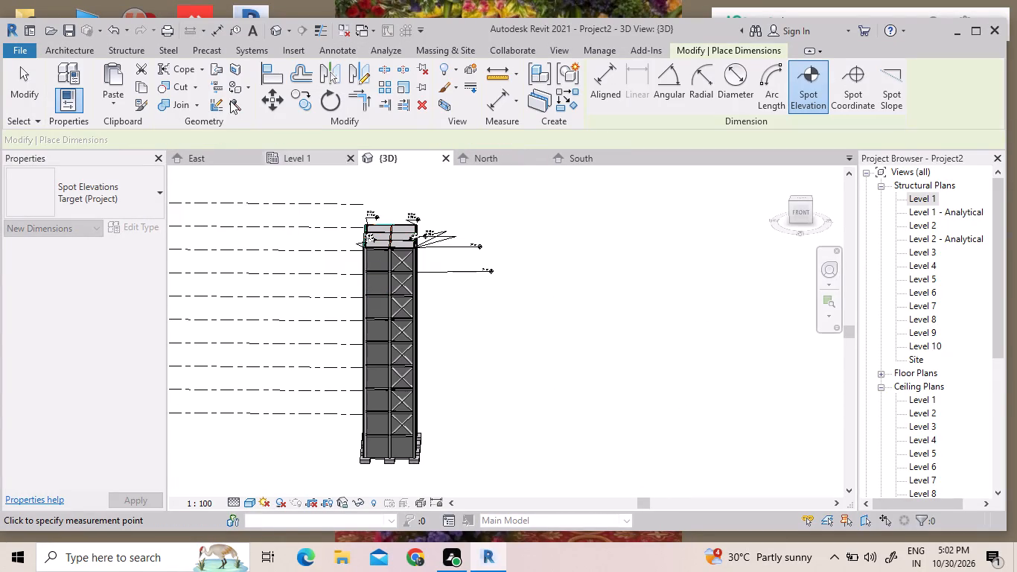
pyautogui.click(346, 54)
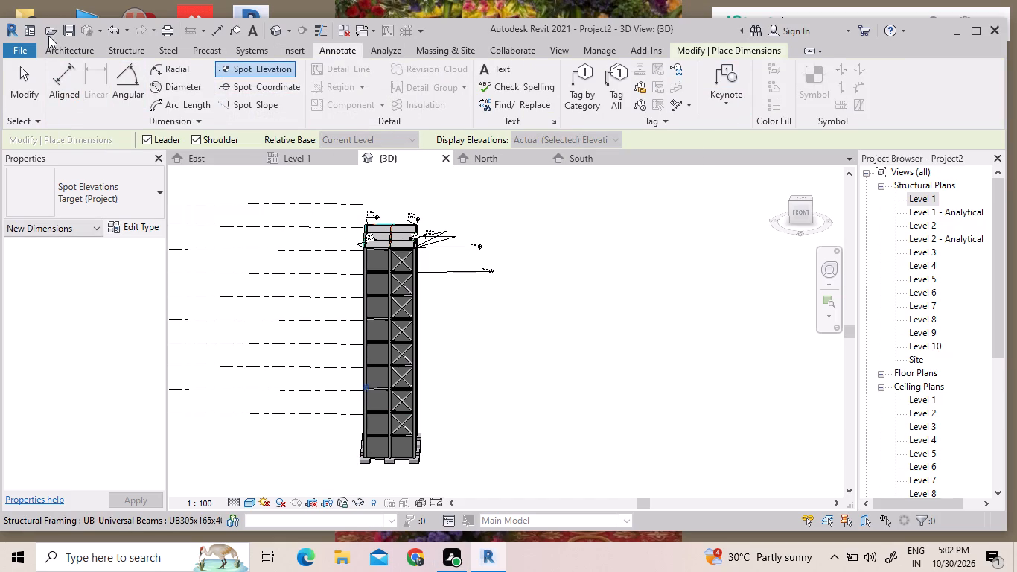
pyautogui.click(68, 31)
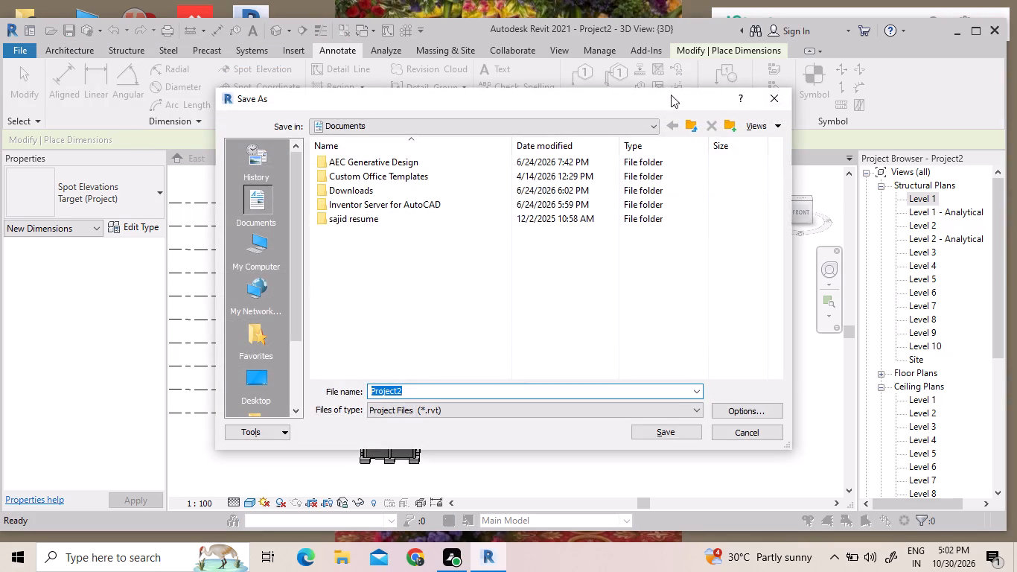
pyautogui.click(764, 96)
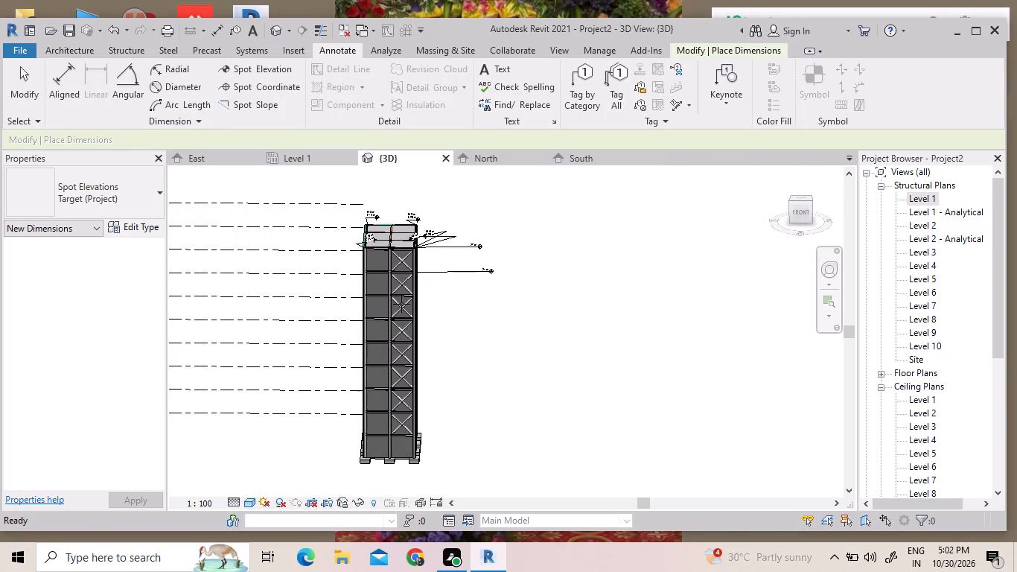
# Examine the walled tower and its spot coordinates and elevations from the front, side and back faces.
pyautogui.scroll(-2, 404, 276)
pyautogui.scroll(1, 404, 276)
pyautogui.keyDown('shift'); pyautogui.scroll(-2, 407, 276); pyautogui.keyUp('shift')
pyautogui.keyDown('shift'); pyautogui.moveTo(407, 286); pyautogui.dragTo(381, 341, button='middle'); pyautogui.keyUp('shift')
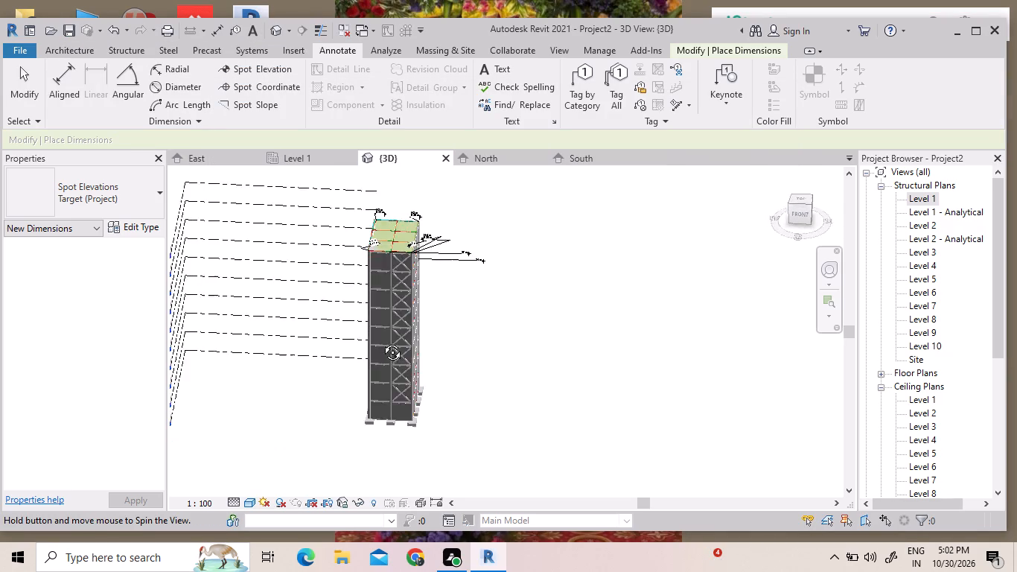
pyautogui.keyDown('shift'); pyautogui.moveTo(381, 341); pyautogui.dragTo(214, 202, button='middle'); pyautogui.keyUp('shift')
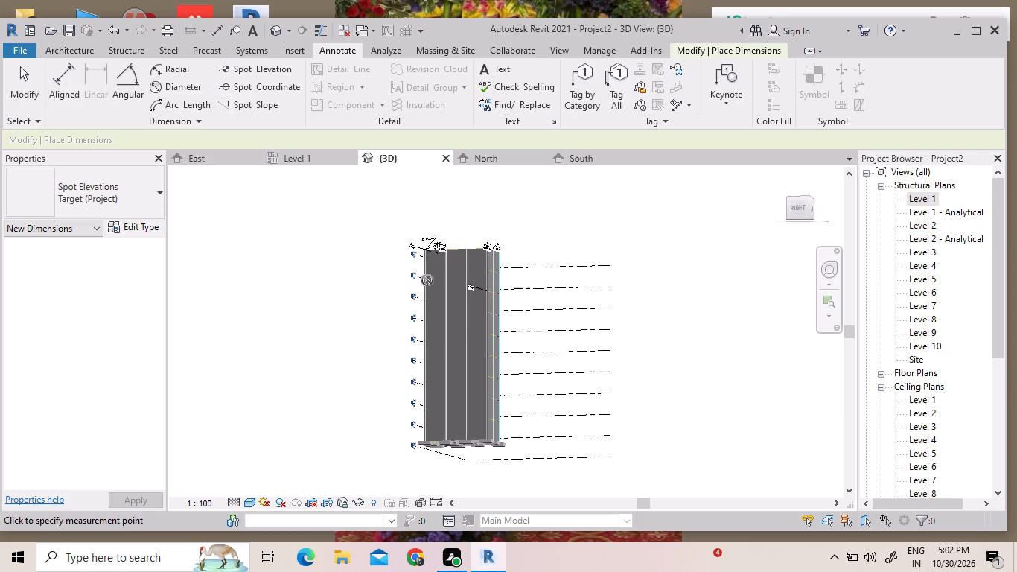
pyautogui.keyDown('shift'); pyautogui.moveTo(513, 377); pyautogui.dragTo(353, 328, button='middle'); pyautogui.keyUp('shift')
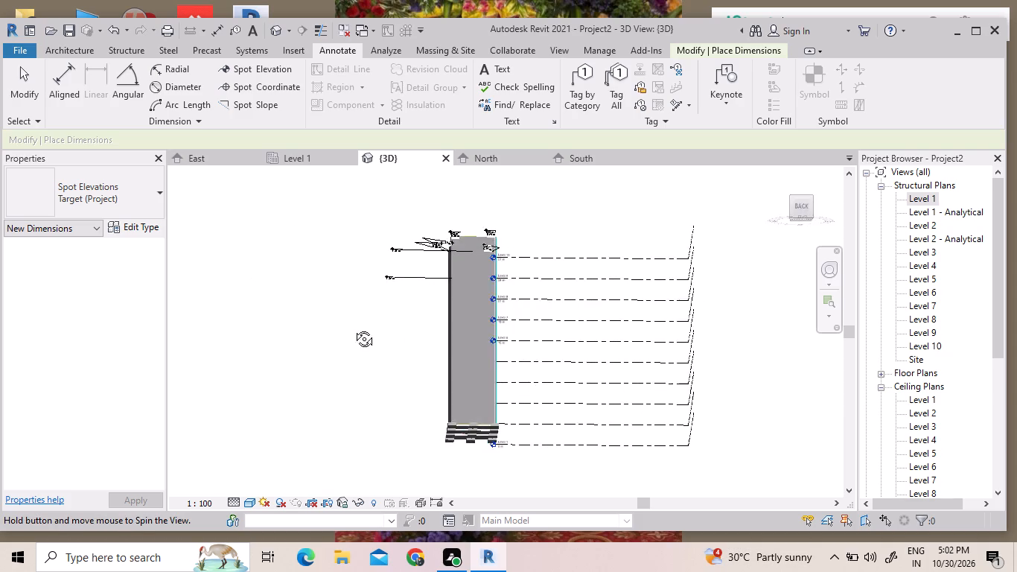
pyautogui.keyDown('shift'); pyautogui.moveTo(353, 328); pyautogui.dragTo(299, 325, button='middle'); pyautogui.keyUp('shift')
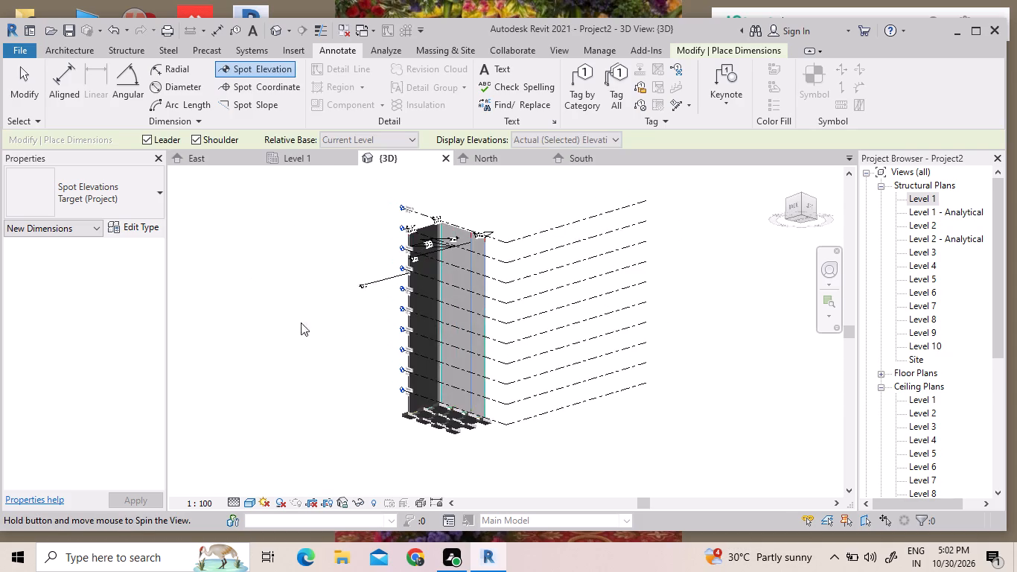
pyautogui.keyDown('shift'); pyautogui.scroll(-1, 414, 246); pyautogui.keyUp('shift')
pyautogui.keyDown('shift'); pyautogui.scroll(7, 415, 245); pyautogui.keyUp('shift')
pyautogui.keyDown('shift'); pyautogui.moveTo(468, 299); pyautogui.dragTo(322, 296, button='middle'); pyautogui.keyUp('shift')
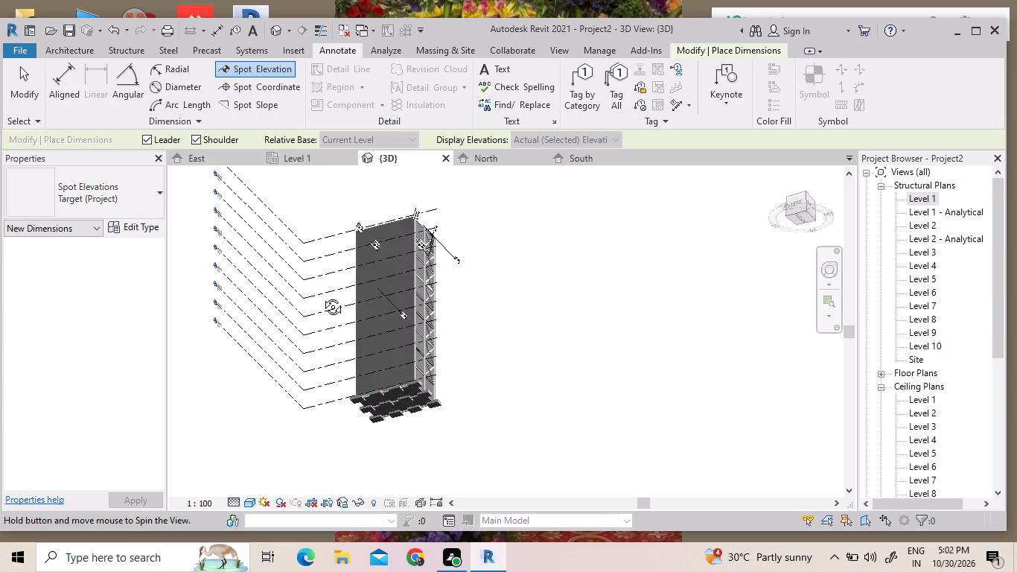
pyautogui.keyDown('shift'); pyautogui.moveTo(322, 296); pyautogui.dragTo(386, 371, button='middle'); pyautogui.keyUp('shift')
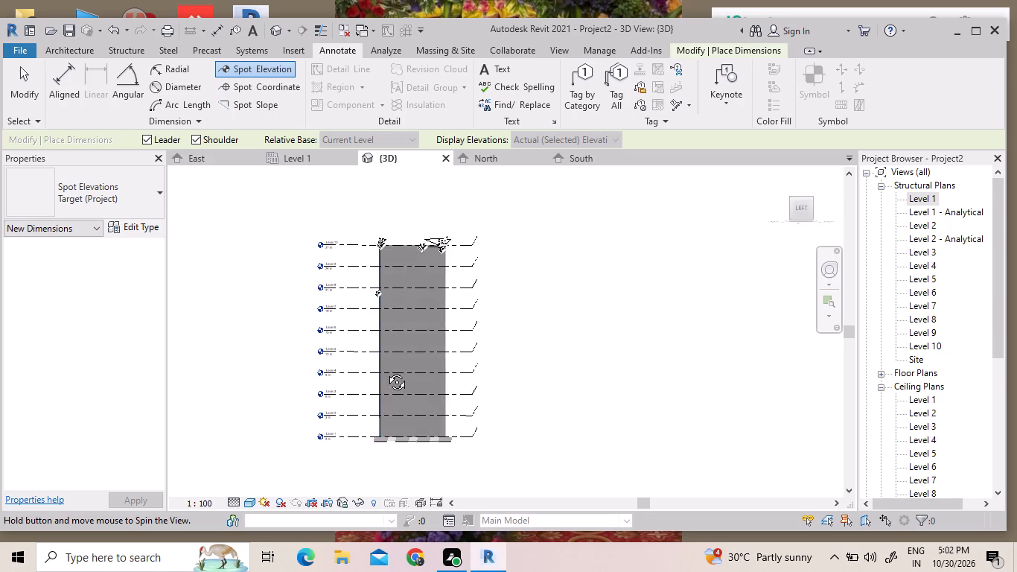
pyautogui.keyDown('shift'); pyautogui.moveTo(386, 371); pyautogui.dragTo(385, 379, button='middle'); pyautogui.keyUp('shift')
pyautogui.scroll(12, 409, 264)
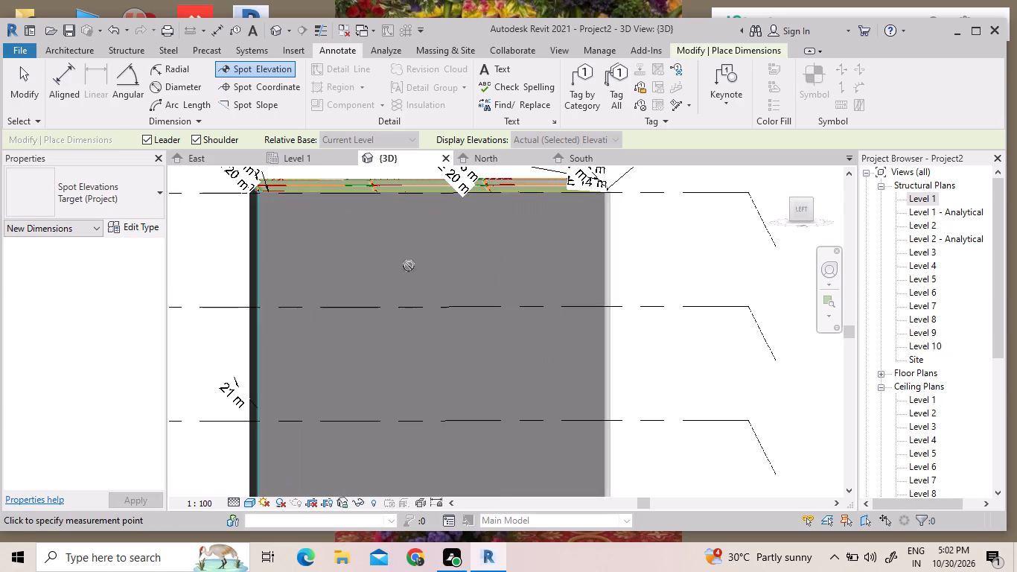
pyautogui.scroll(-6, 409, 266)
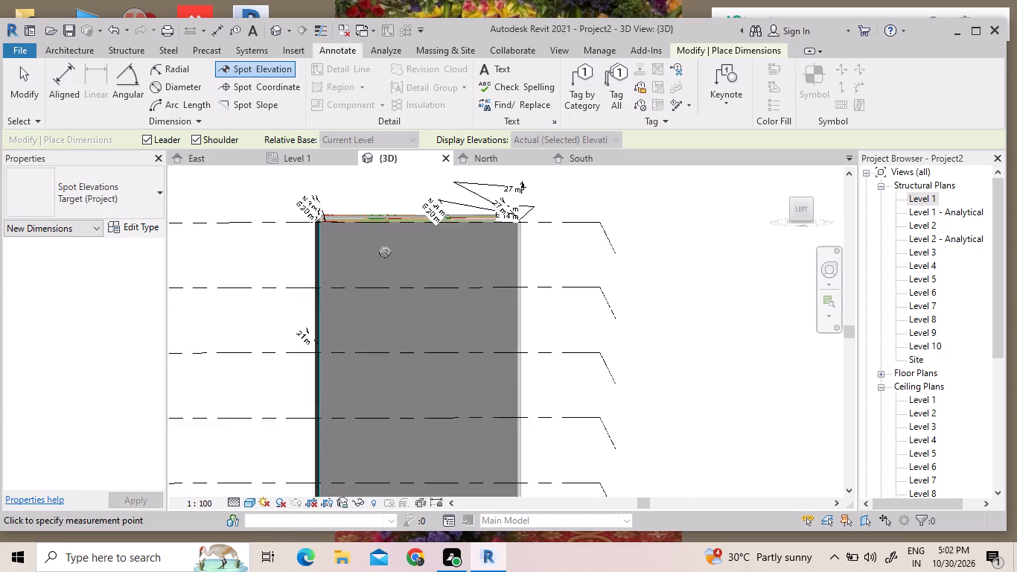
pyautogui.scroll(-6, 384, 256)
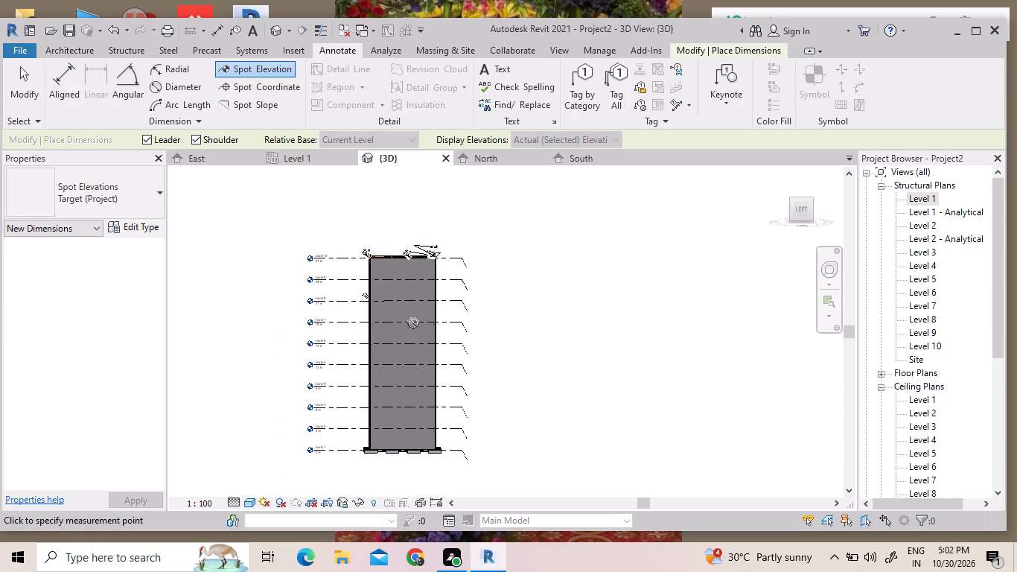
pyautogui.scroll(3, 409, 325)
pyautogui.keyDown('shift'); pyautogui.moveTo(407, 329); pyautogui.dragTo(508, 320, button='middle'); pyautogui.keyUp('shift')
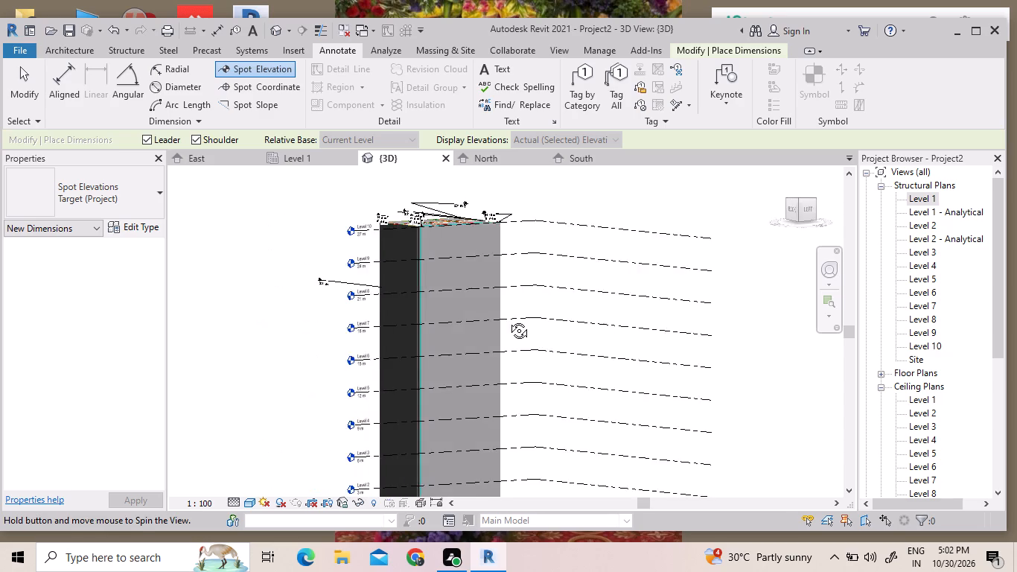
pyautogui.keyDown('shift'); pyautogui.moveTo(508, 320); pyautogui.dragTo(644, 287, button='middle'); pyautogui.keyUp('shift')
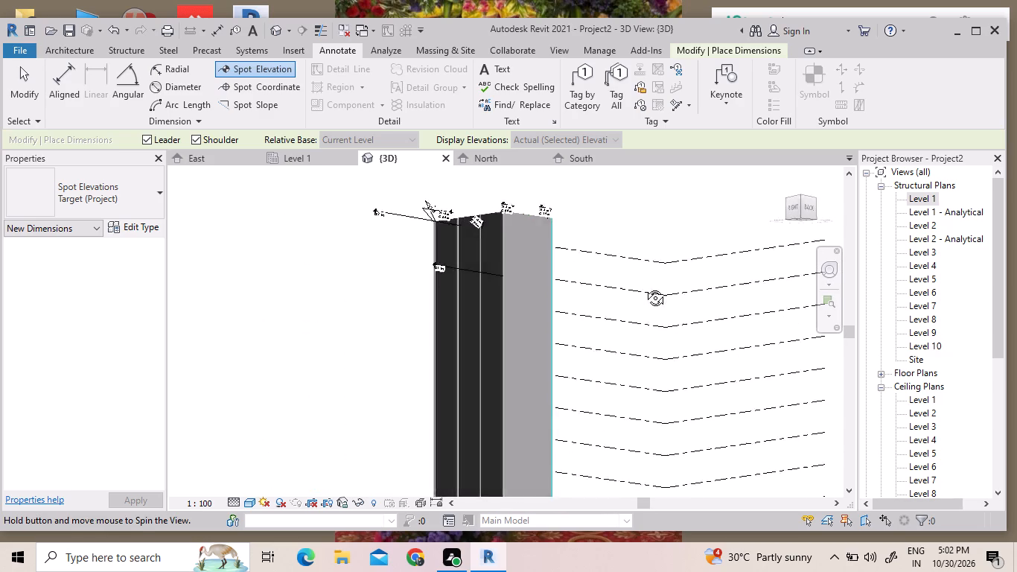
pyautogui.keyDown('shift'); pyautogui.moveTo(644, 287); pyautogui.dragTo(601, 228, button='middle'); pyautogui.keyUp('shift')
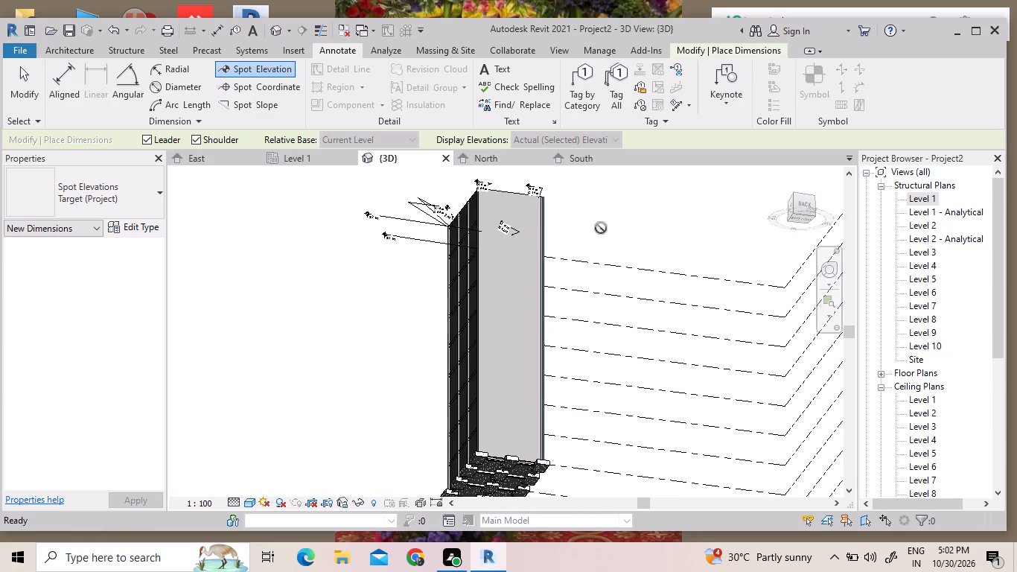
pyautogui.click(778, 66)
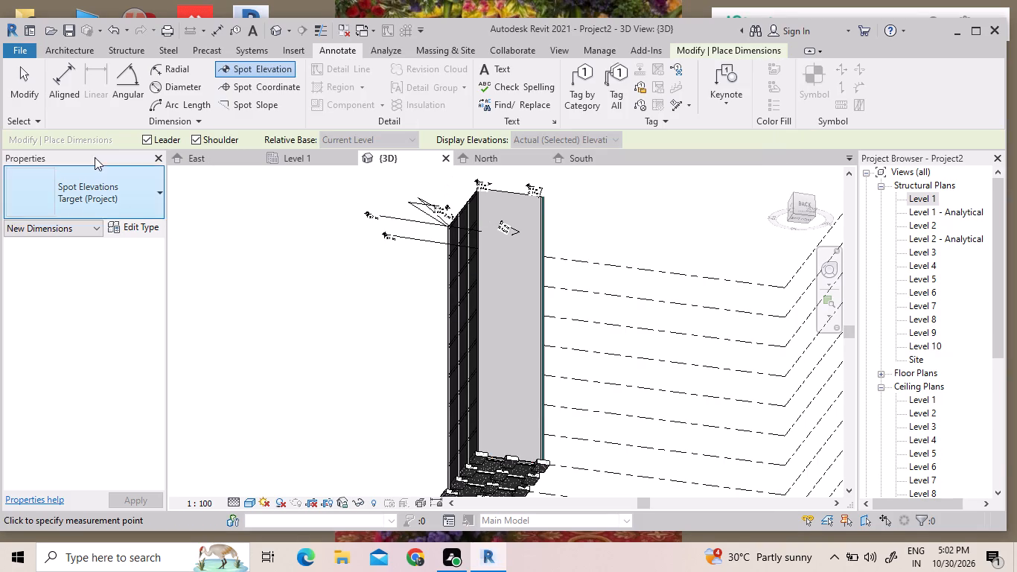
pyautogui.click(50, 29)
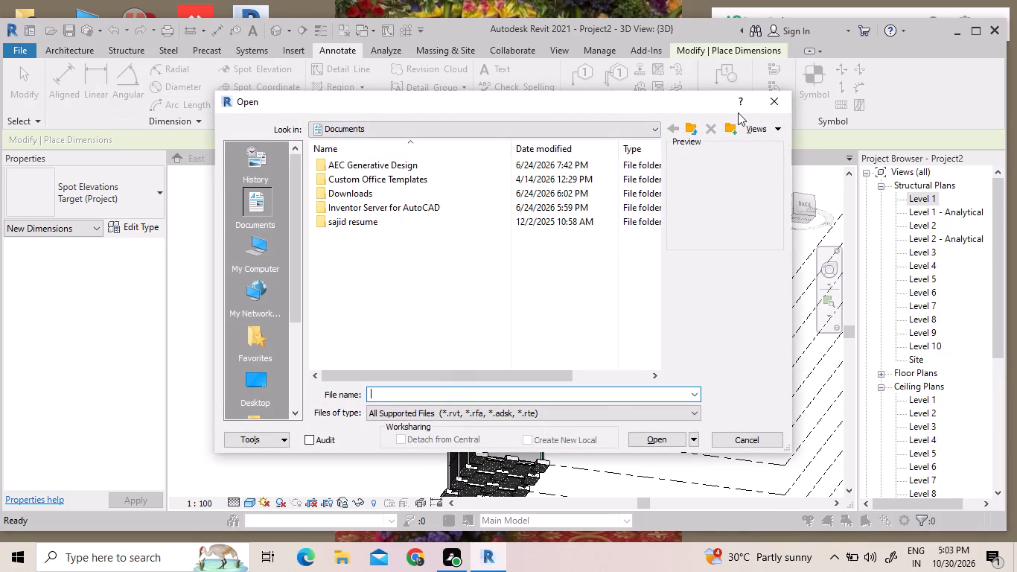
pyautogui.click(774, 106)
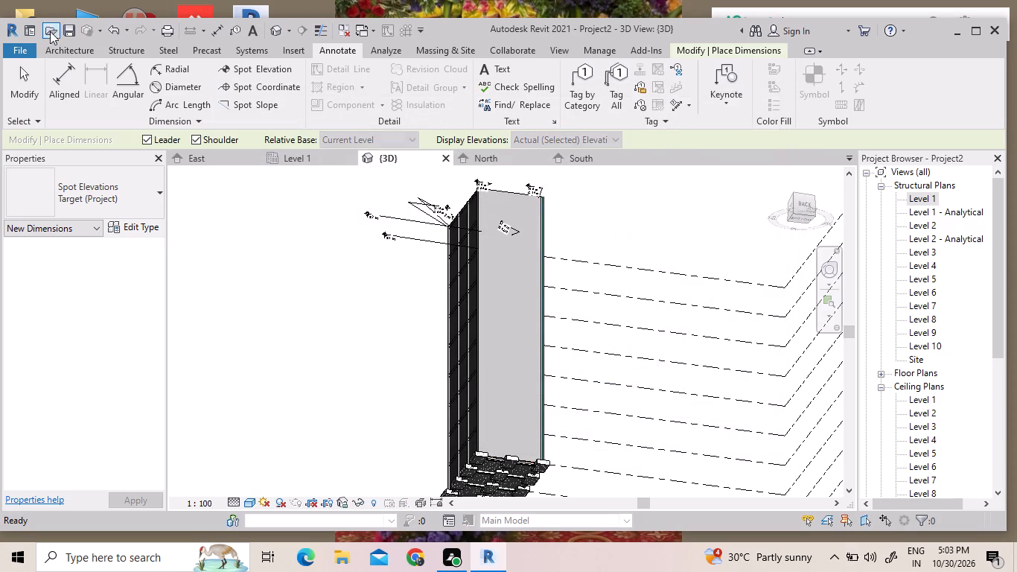
# Save the project as "30oct evening" in the FUJI folder inside REVIT STRUCTURE on the desktop.
pyautogui.click(24, 60)
pyautogui.click(19, 52)
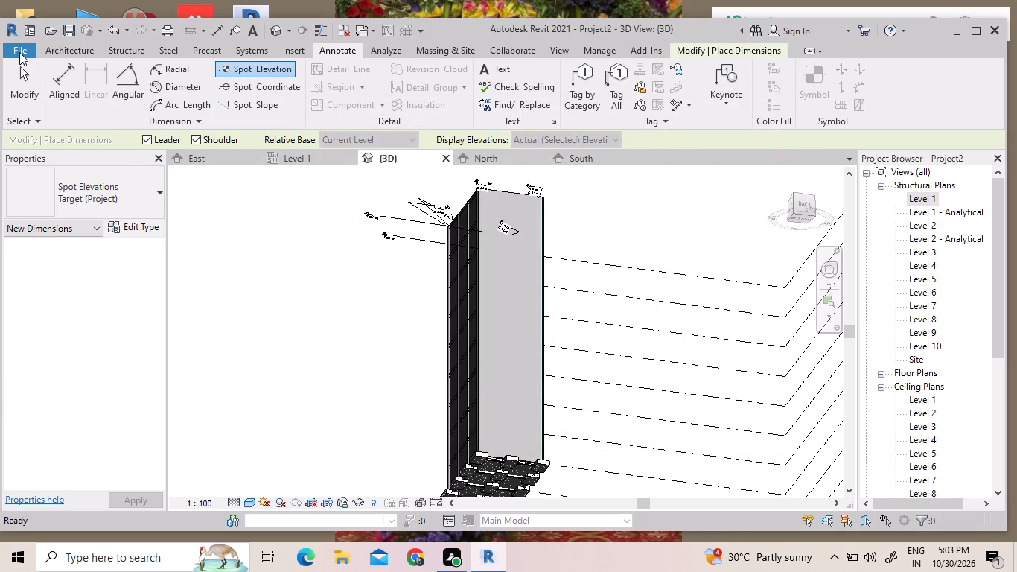
pyautogui.click(58, 236)
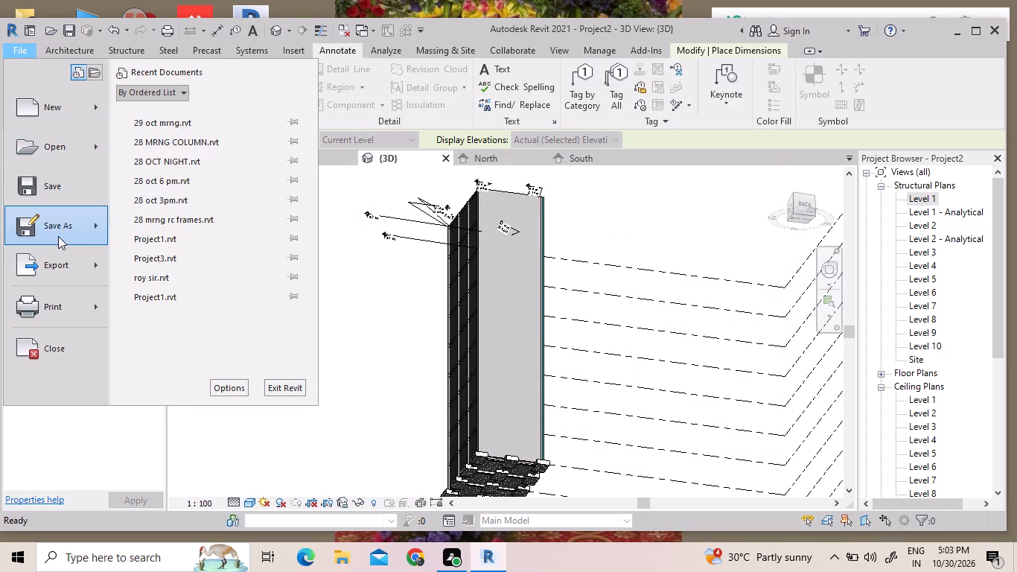
pyautogui.click(198, 183)
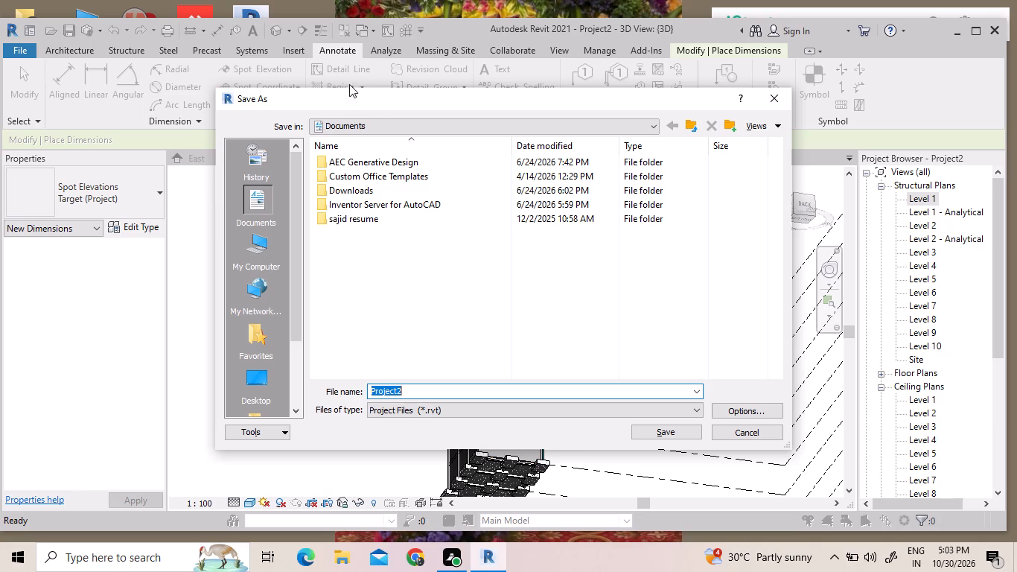
pyautogui.click(374, 121)
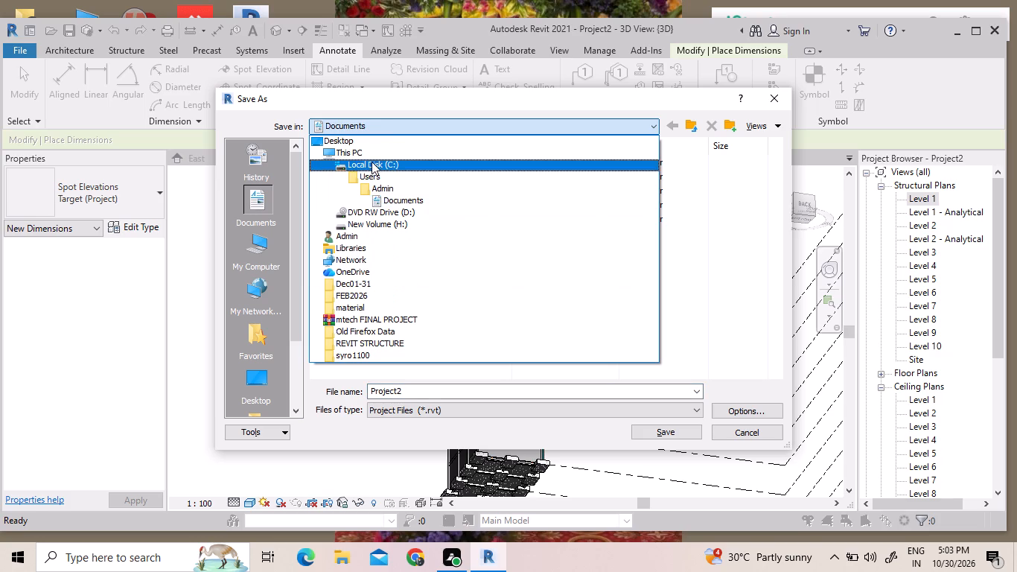
pyautogui.scroll(1, 346, 206)
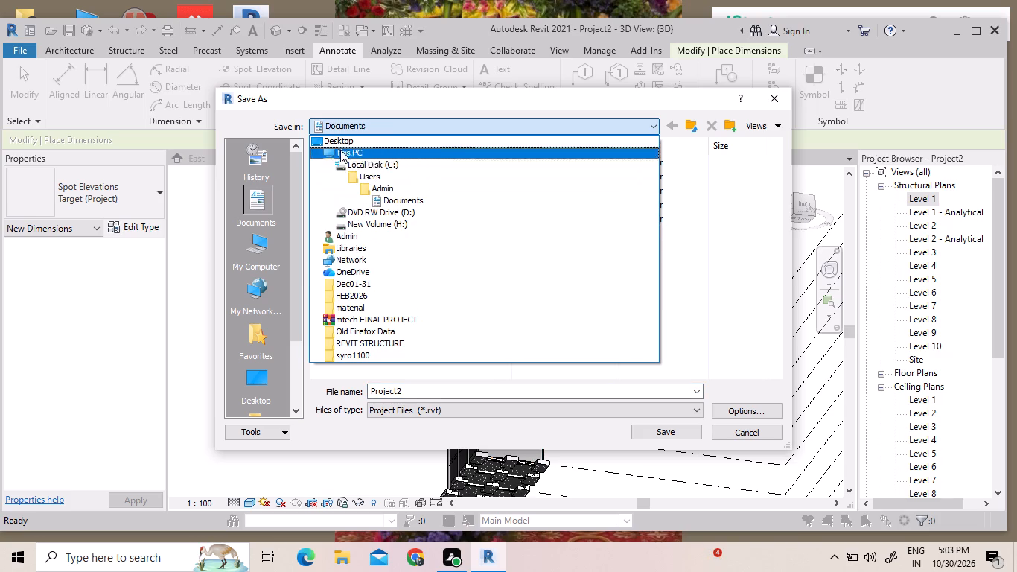
pyautogui.click(342, 142)
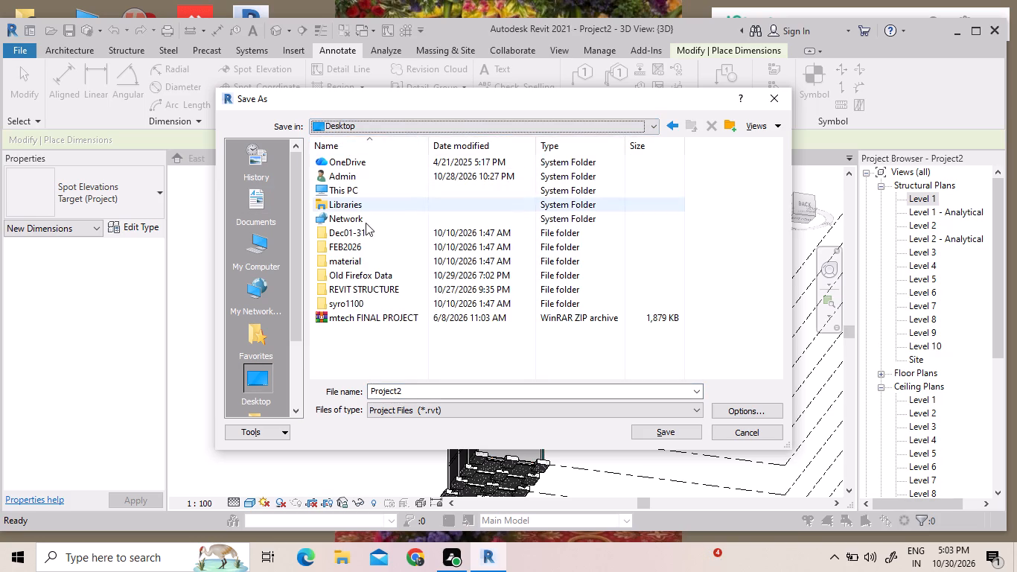
pyautogui.doubleClick(363, 291)
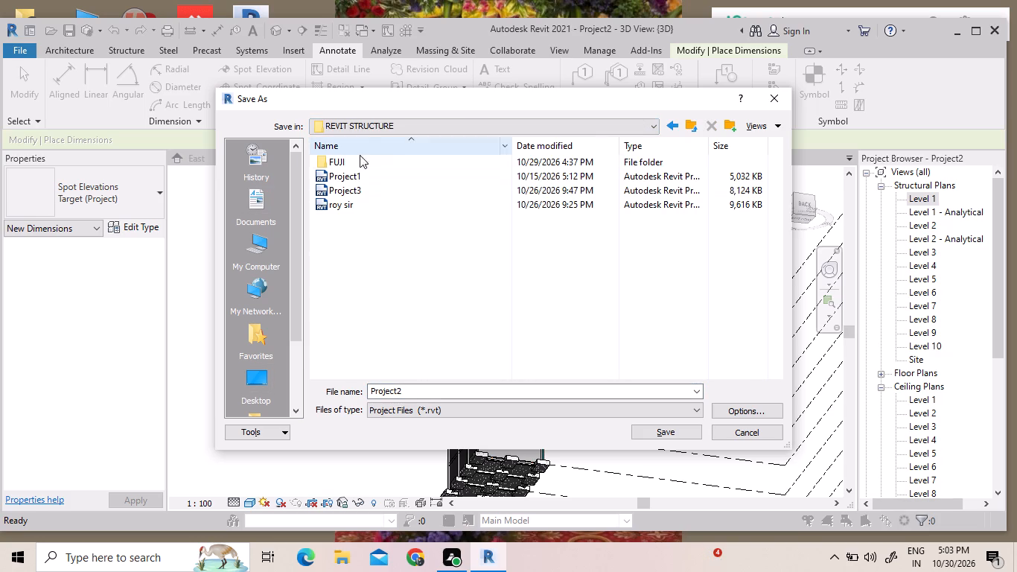
pyautogui.doubleClick(362, 159)
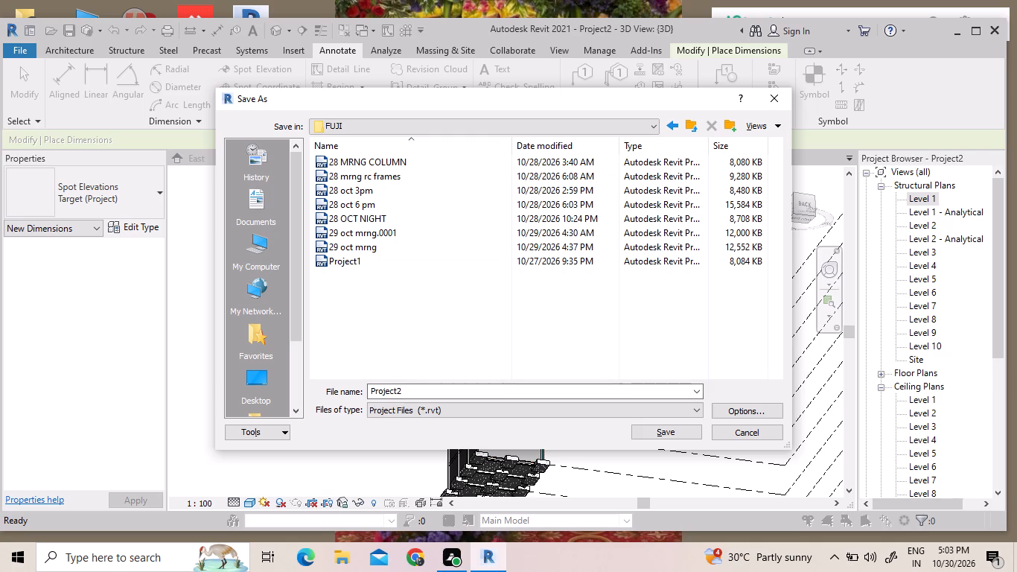
pyautogui.doubleClick(423, 395)
pyautogui.write('30')
pyautogui.write('oct')
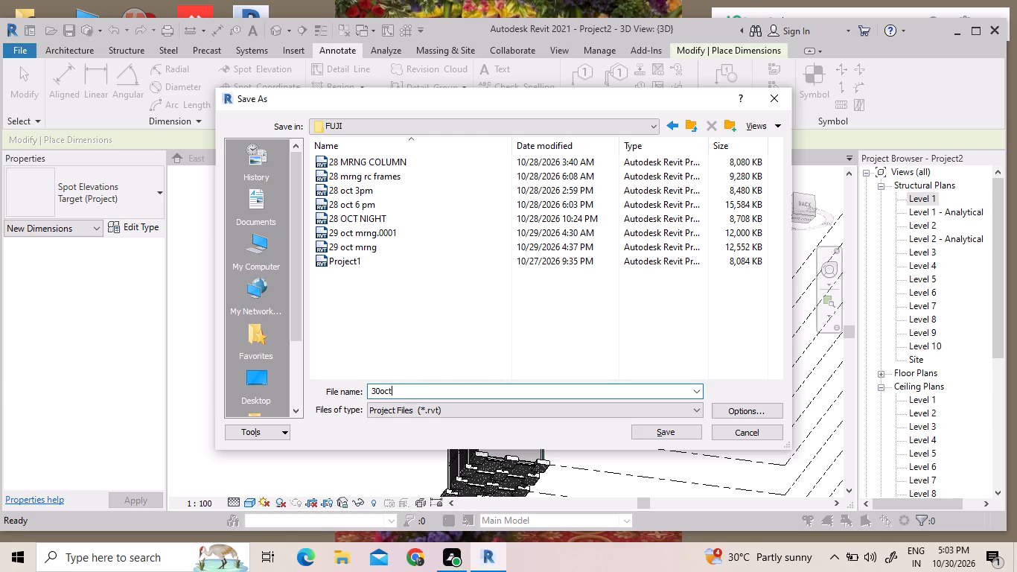
pyautogui.press('space')
pyautogui.write('eve')
pyautogui.write('ning')
pyautogui.press('Return')
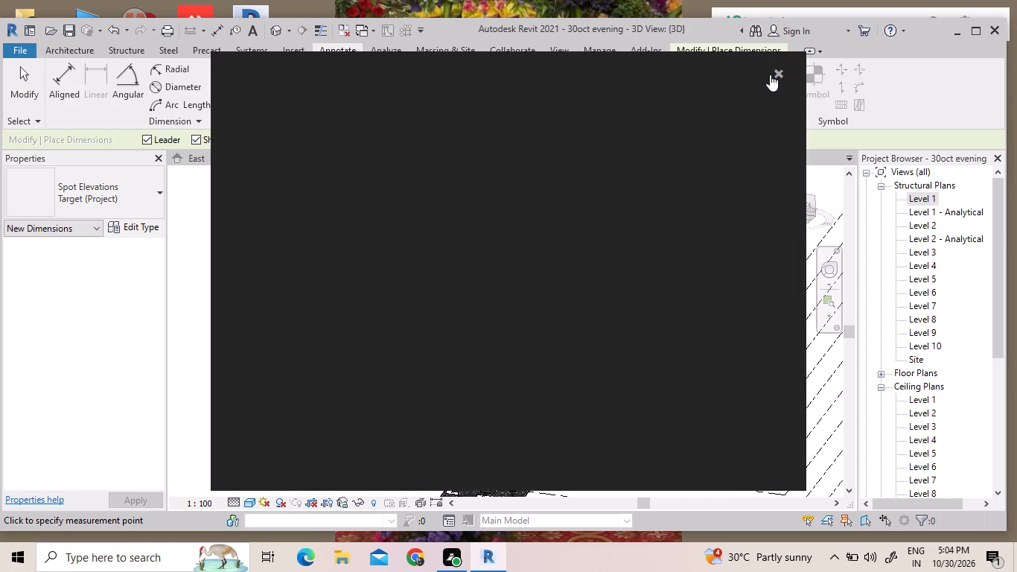
pyautogui.click(782, 72)
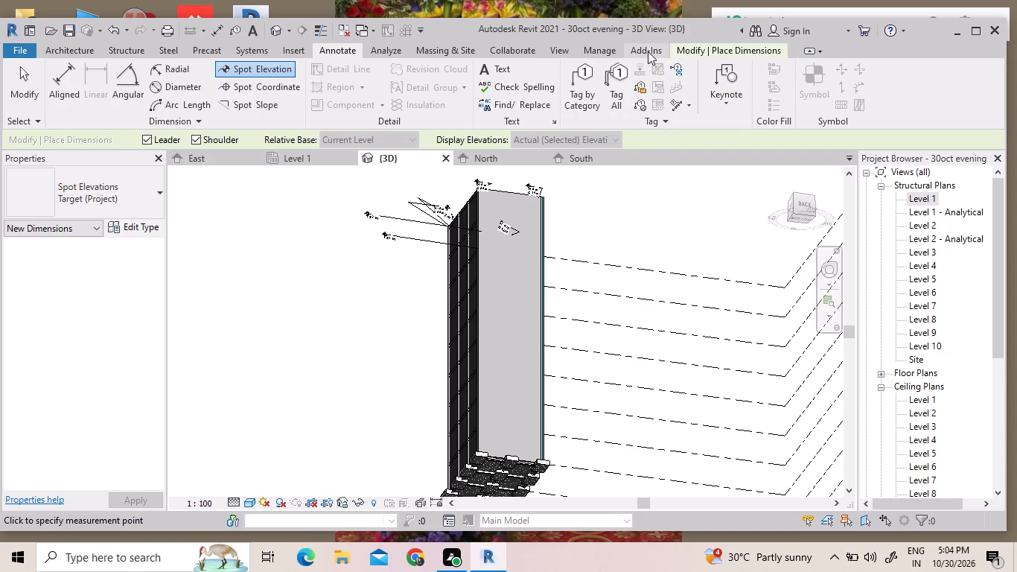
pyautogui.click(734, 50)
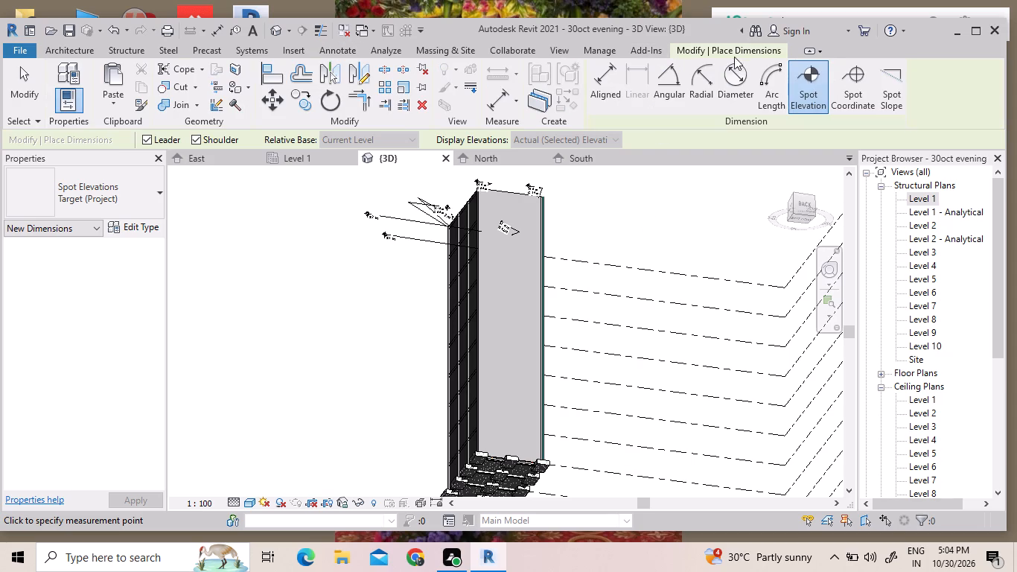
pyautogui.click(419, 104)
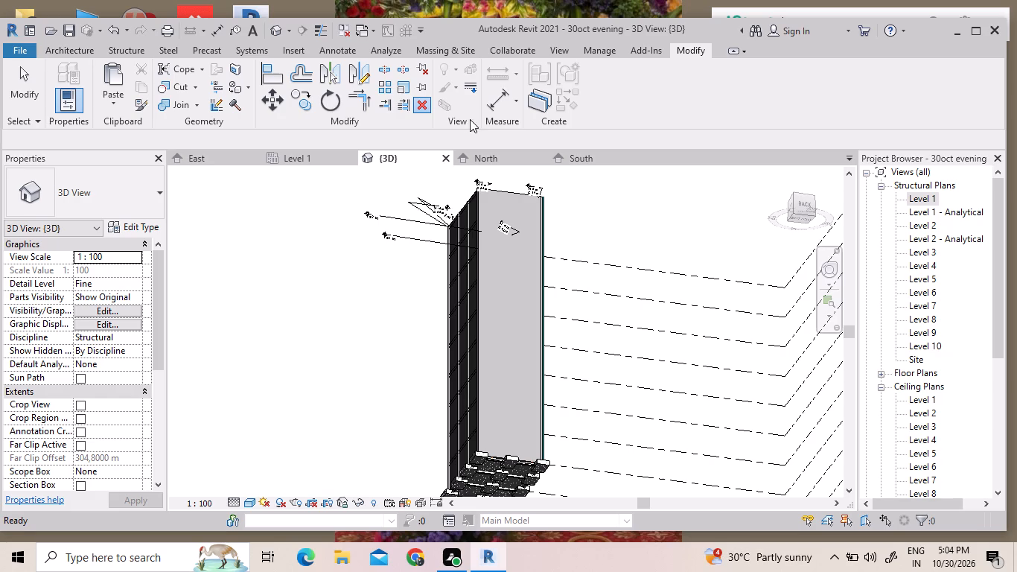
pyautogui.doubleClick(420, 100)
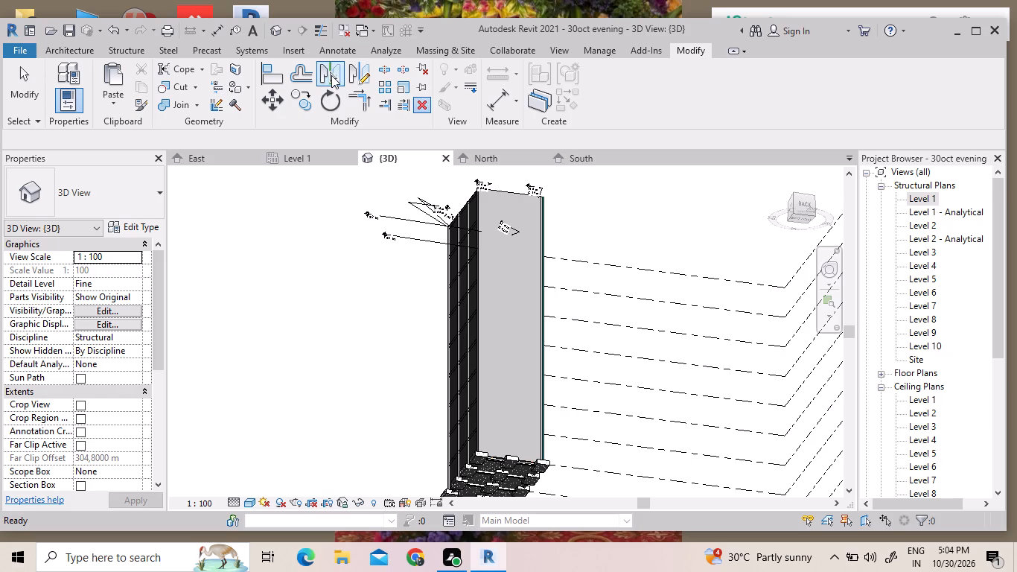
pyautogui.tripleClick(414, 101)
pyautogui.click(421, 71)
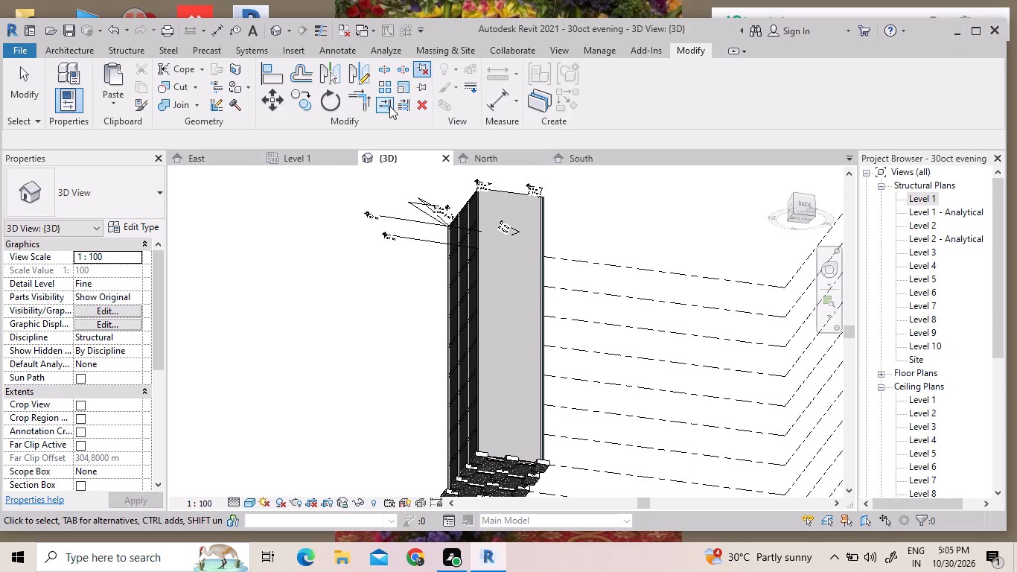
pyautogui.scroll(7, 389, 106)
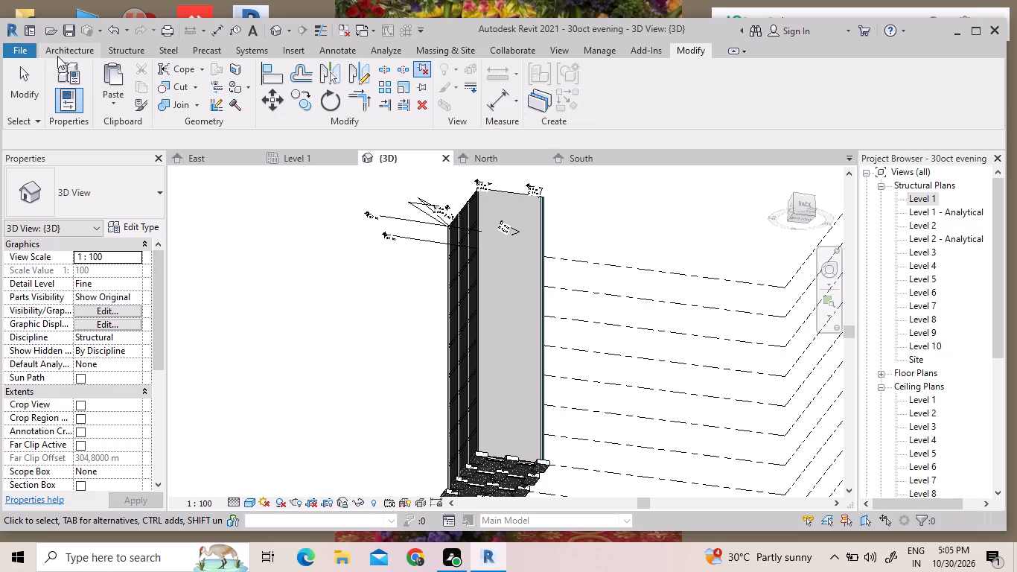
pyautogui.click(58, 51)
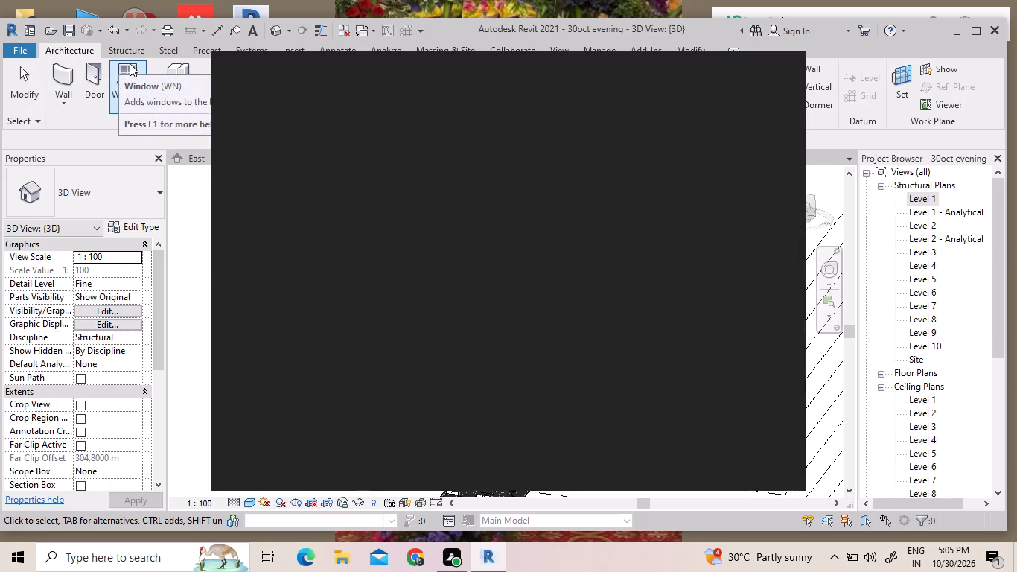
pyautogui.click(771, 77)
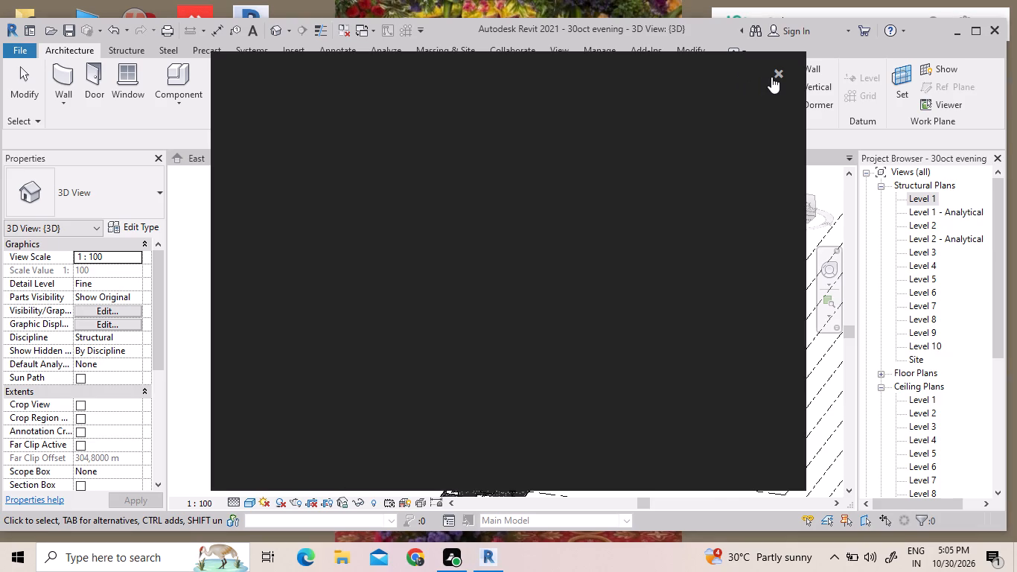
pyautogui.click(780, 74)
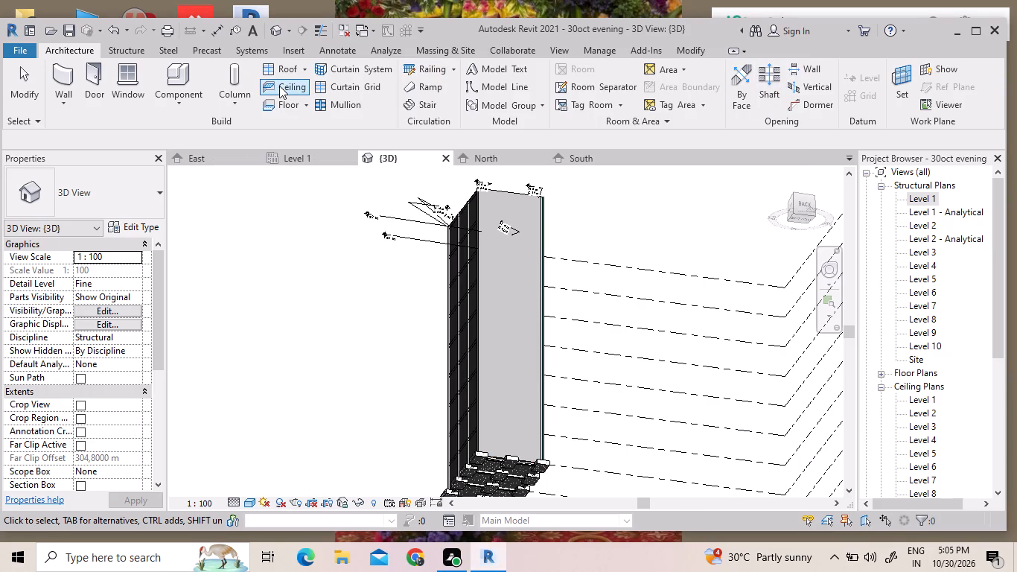